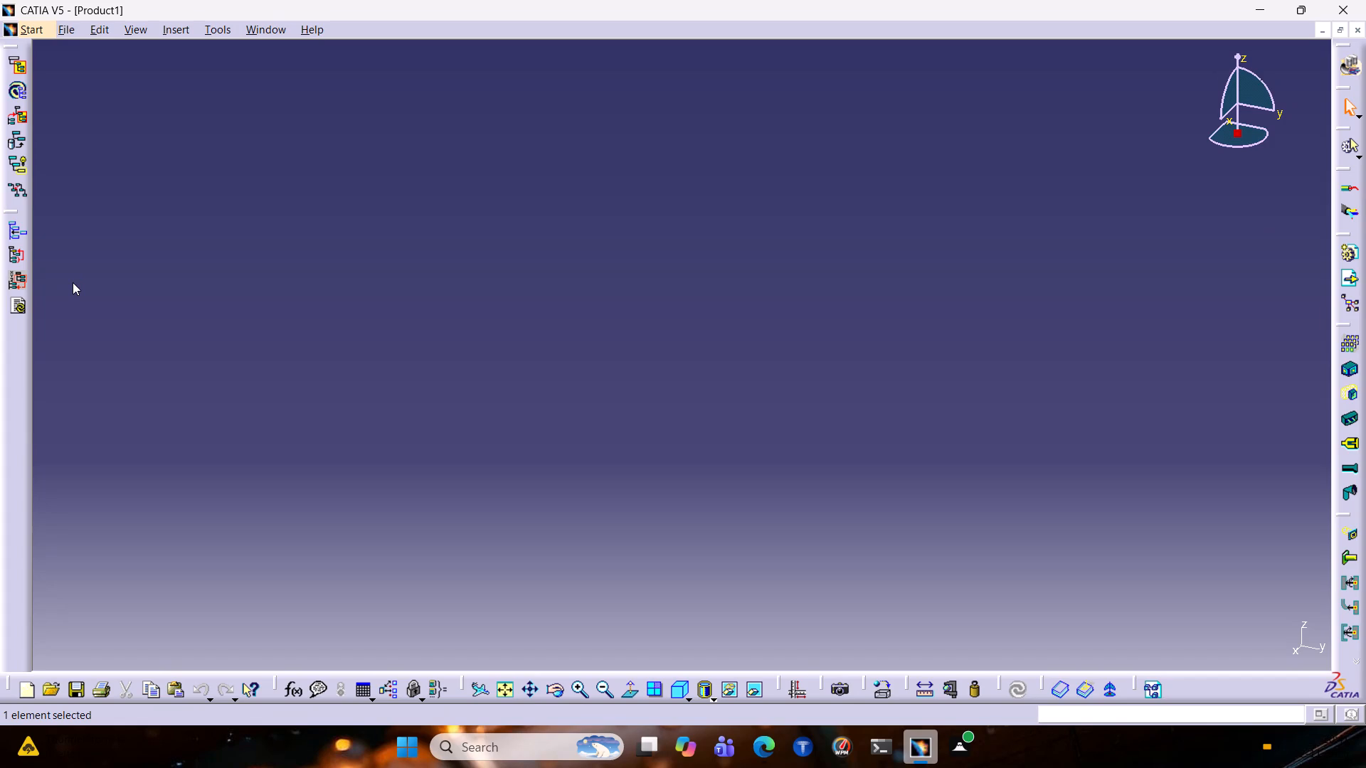
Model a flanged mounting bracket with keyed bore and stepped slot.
Switch to the Part Design workbench and show the specification tree.
left_click(46, 31)
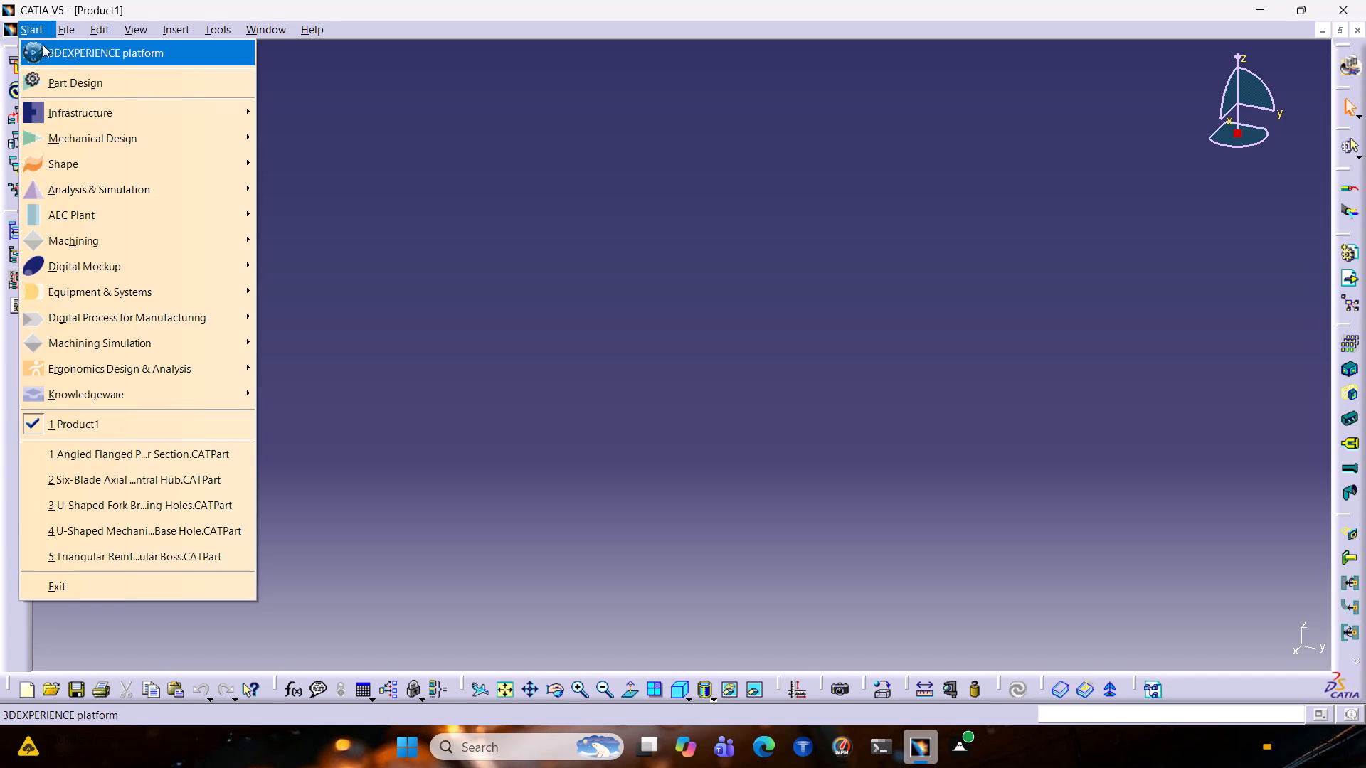
left_click(79, 82)
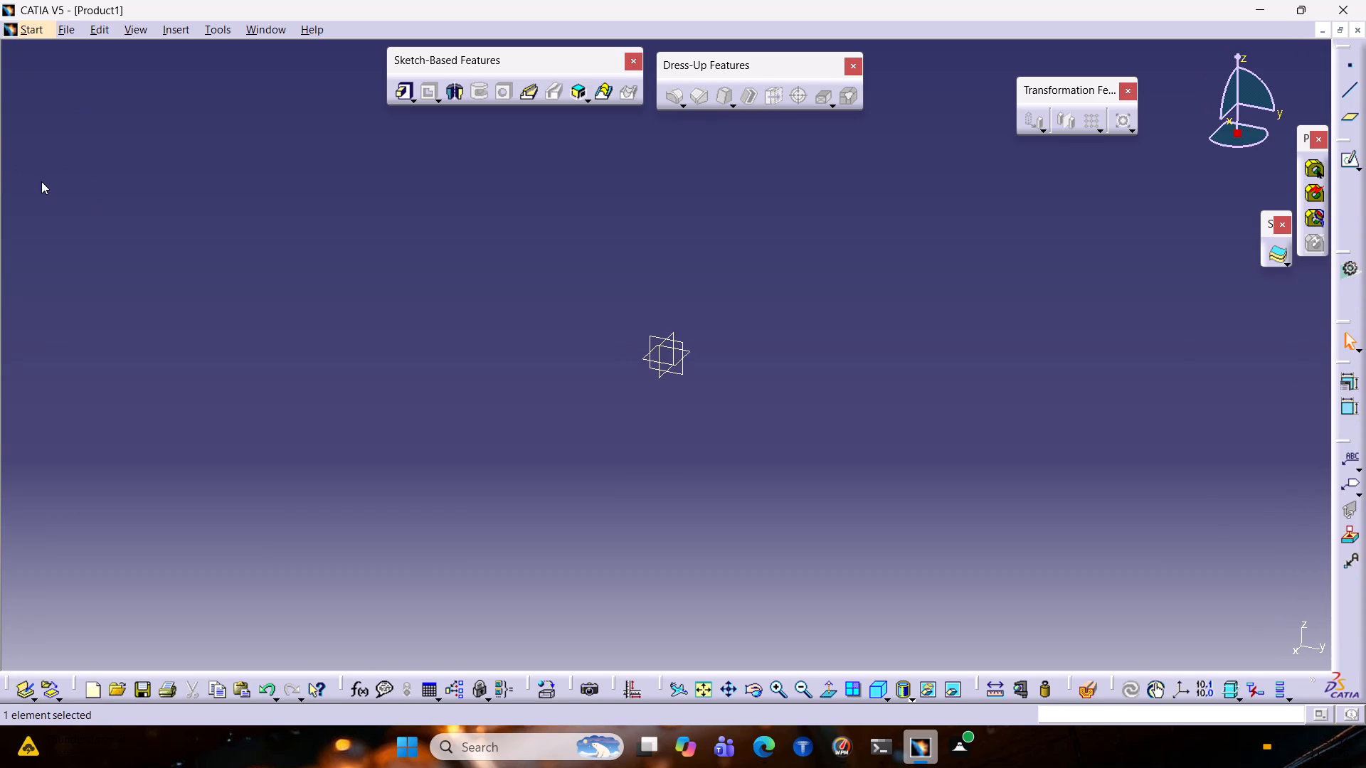
key("F3")
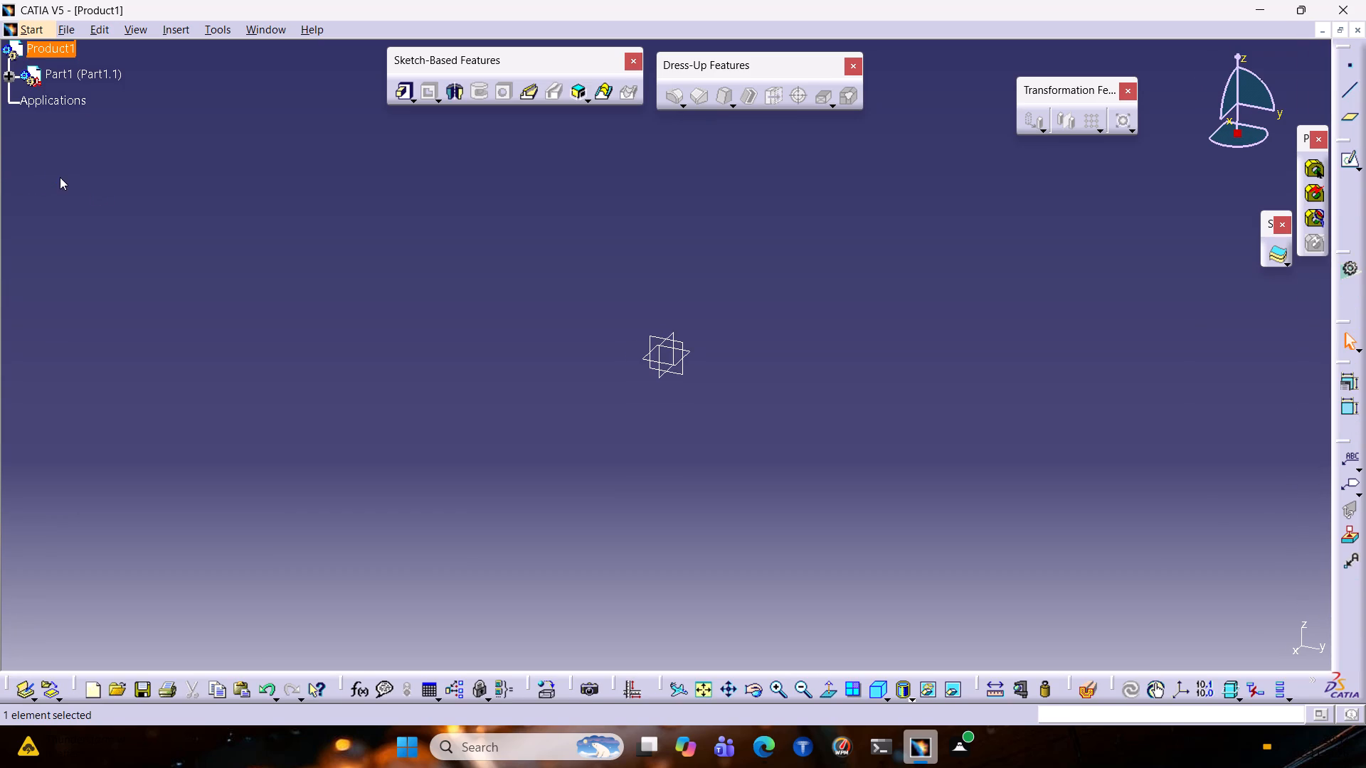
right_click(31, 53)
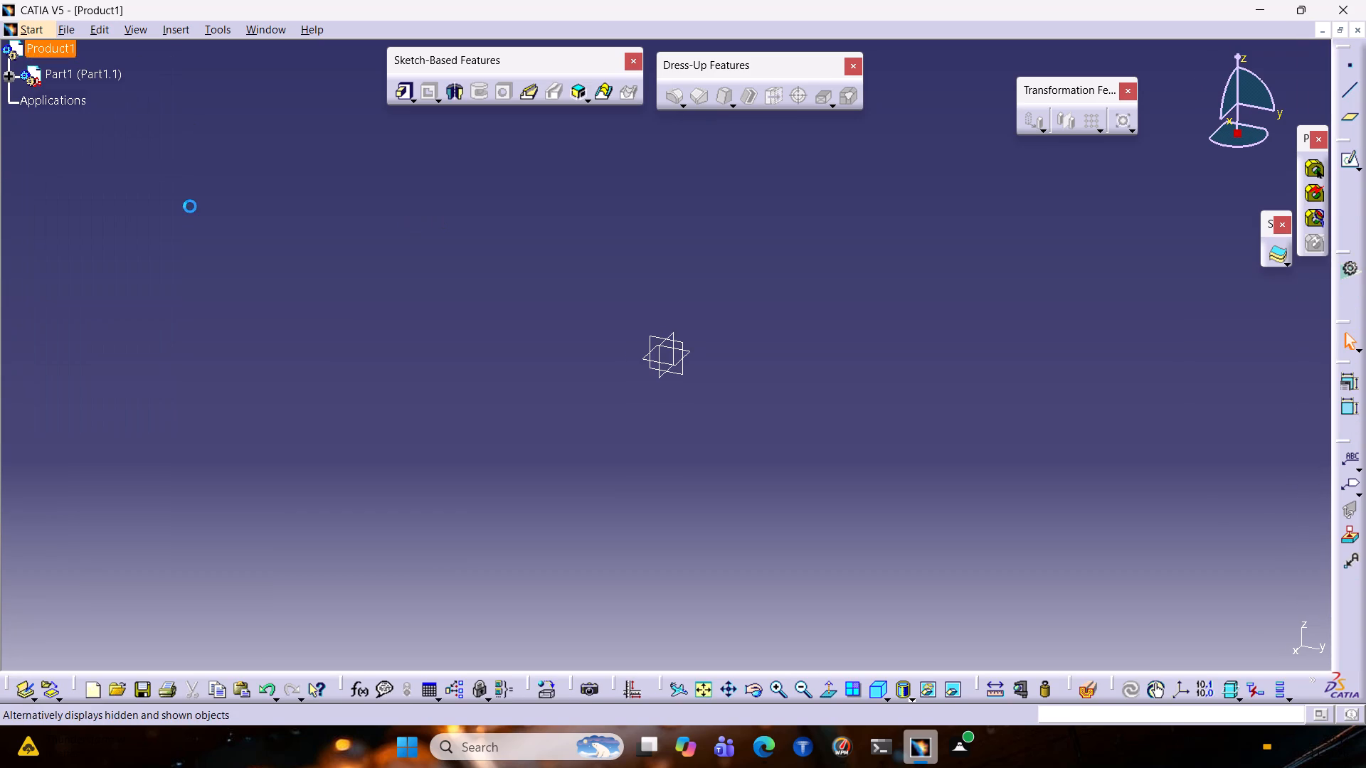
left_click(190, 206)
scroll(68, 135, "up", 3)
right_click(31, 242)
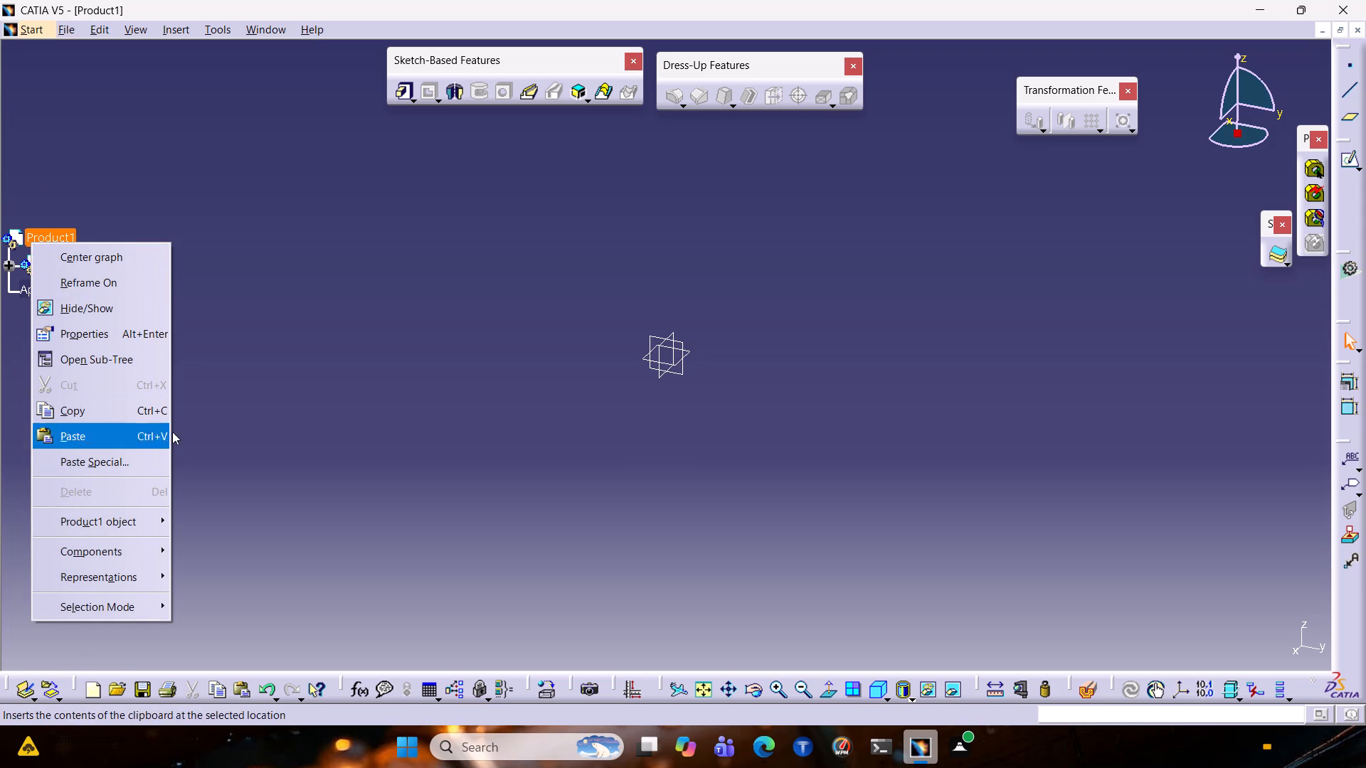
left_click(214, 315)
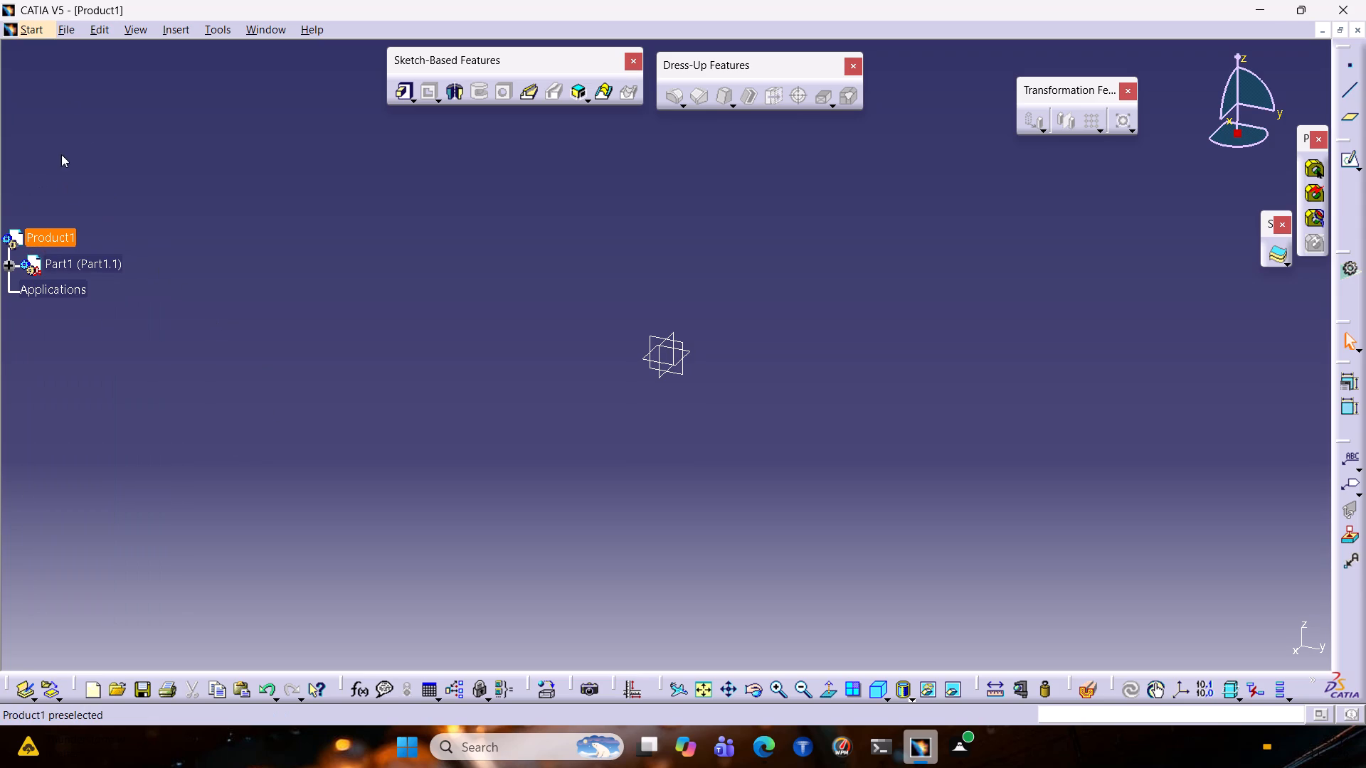
Start the Part Design workbench again to create a separate new part document.
left_click(28, 29)
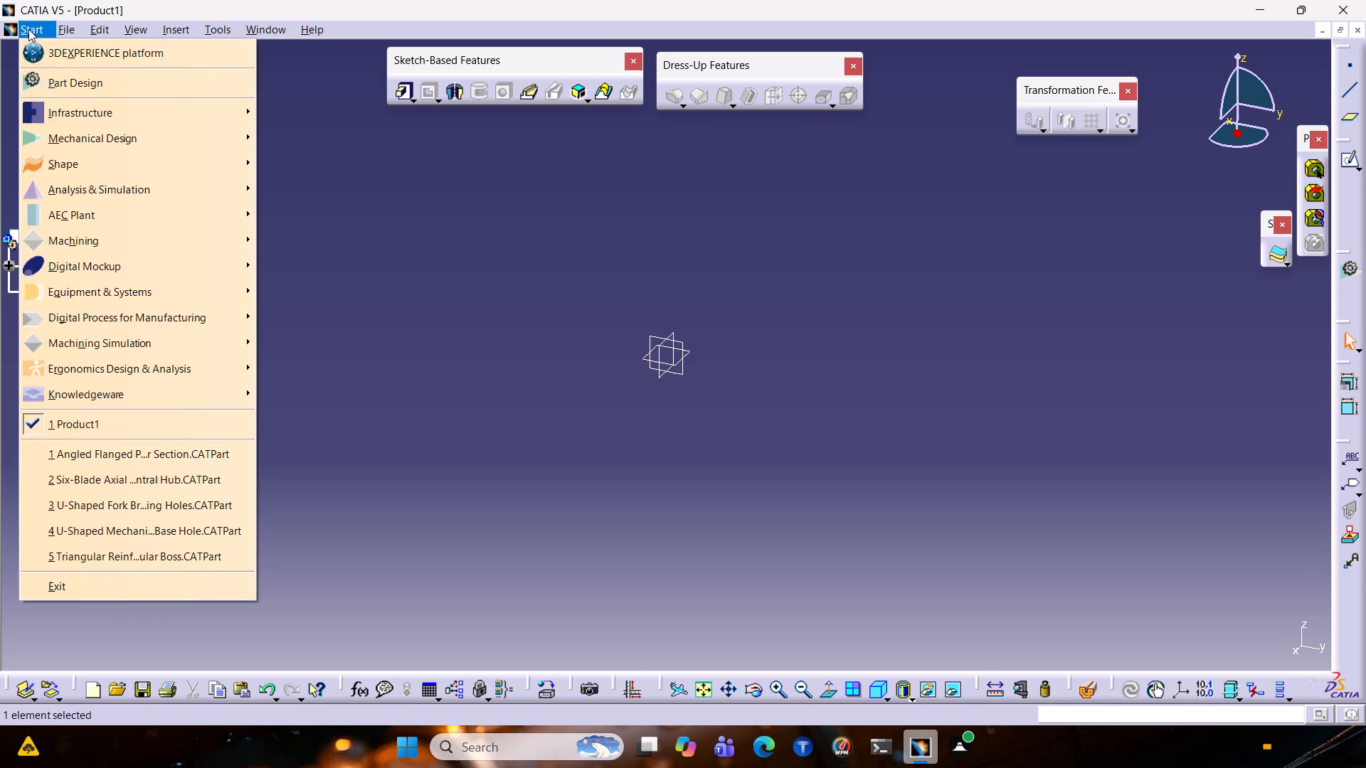
left_click(55, 96)
left_click(75, 88)
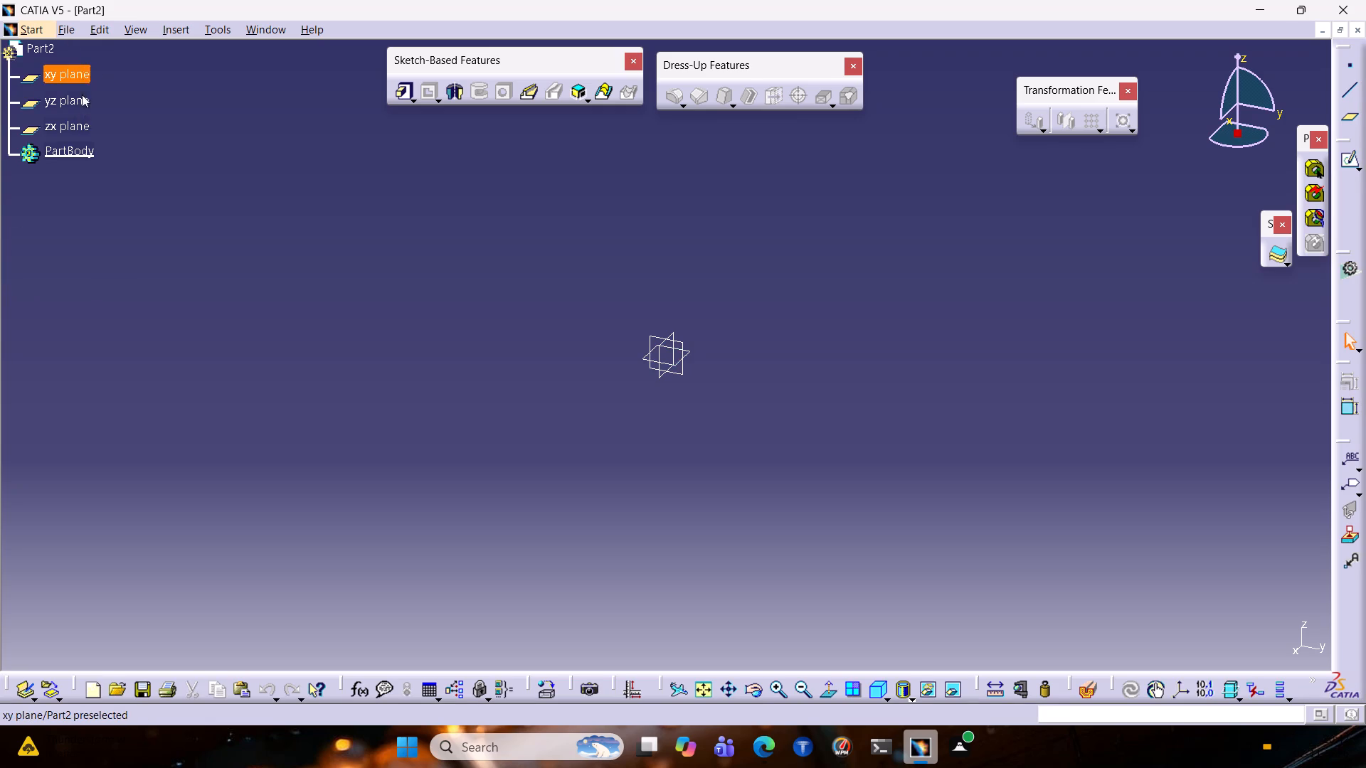
Set the new part's part number to "Circular Flanged Mounting Bracket with Rectangular Extension and Stepped Slot" in its properties.
left_click(224, 32)
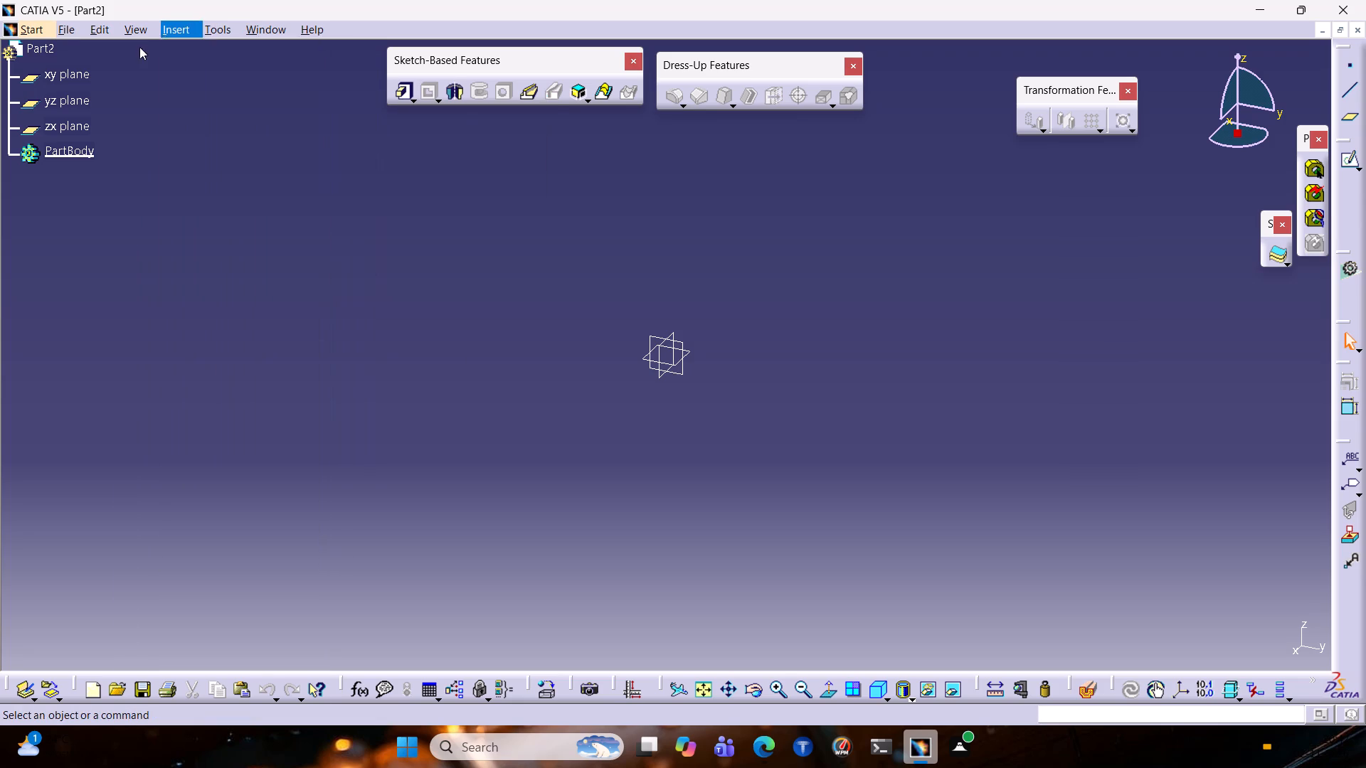
right_click(46, 50)
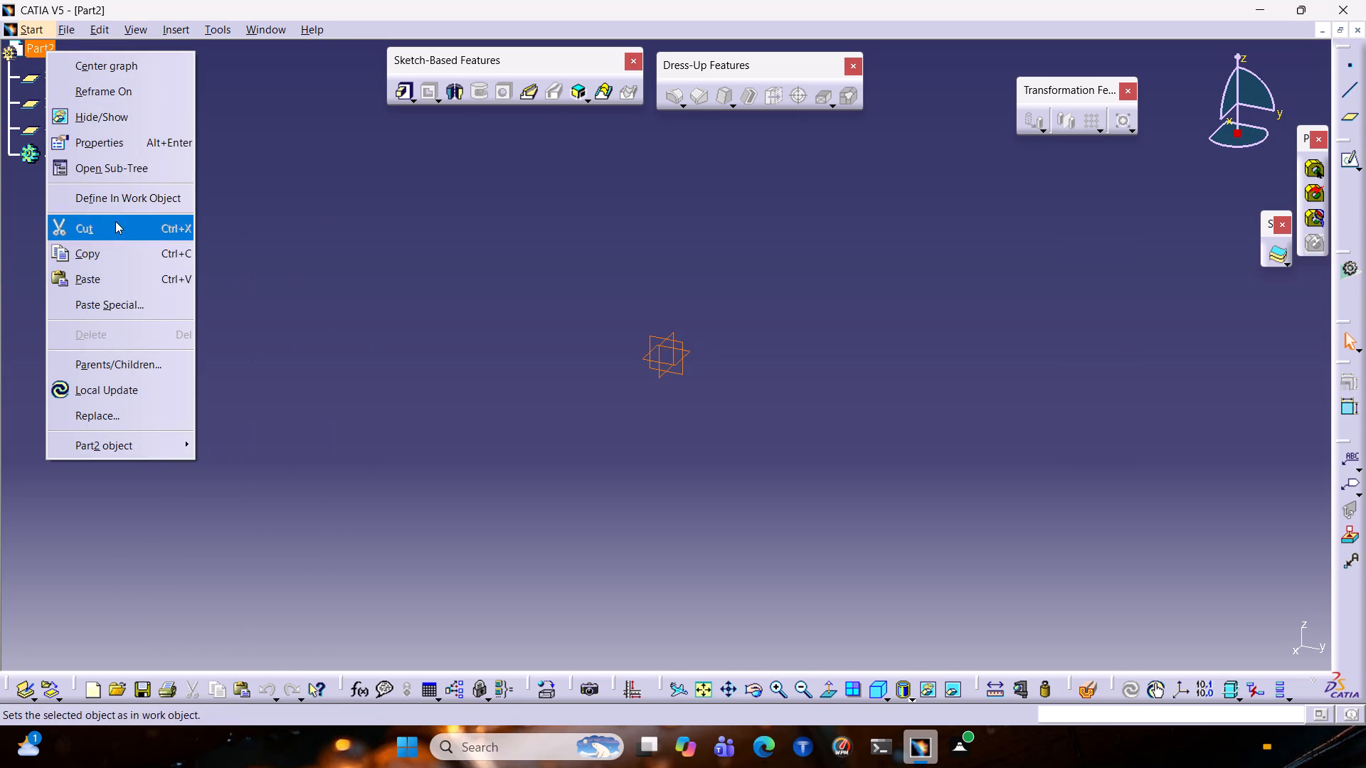
left_click(107, 138)
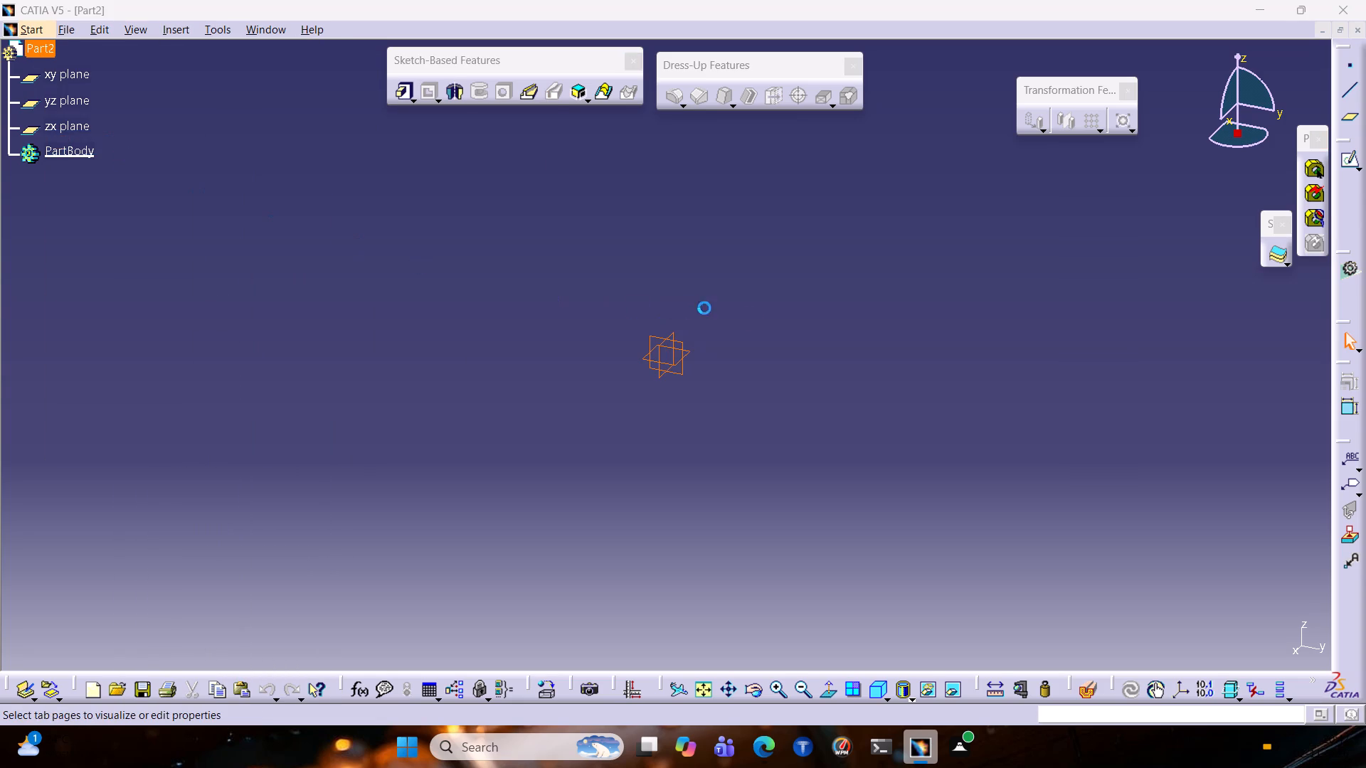
left_click(1086, 198)
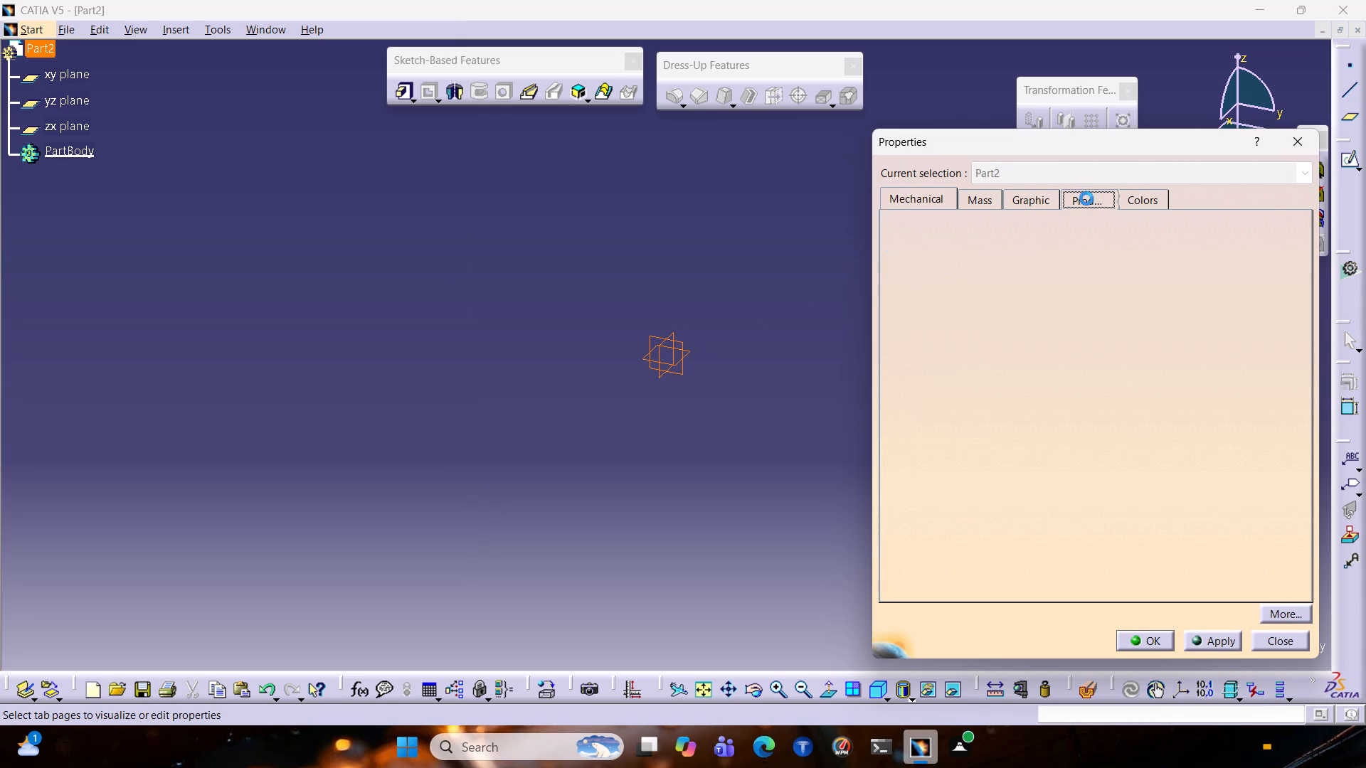
left_click_drag(1009, 365, 827, 378)
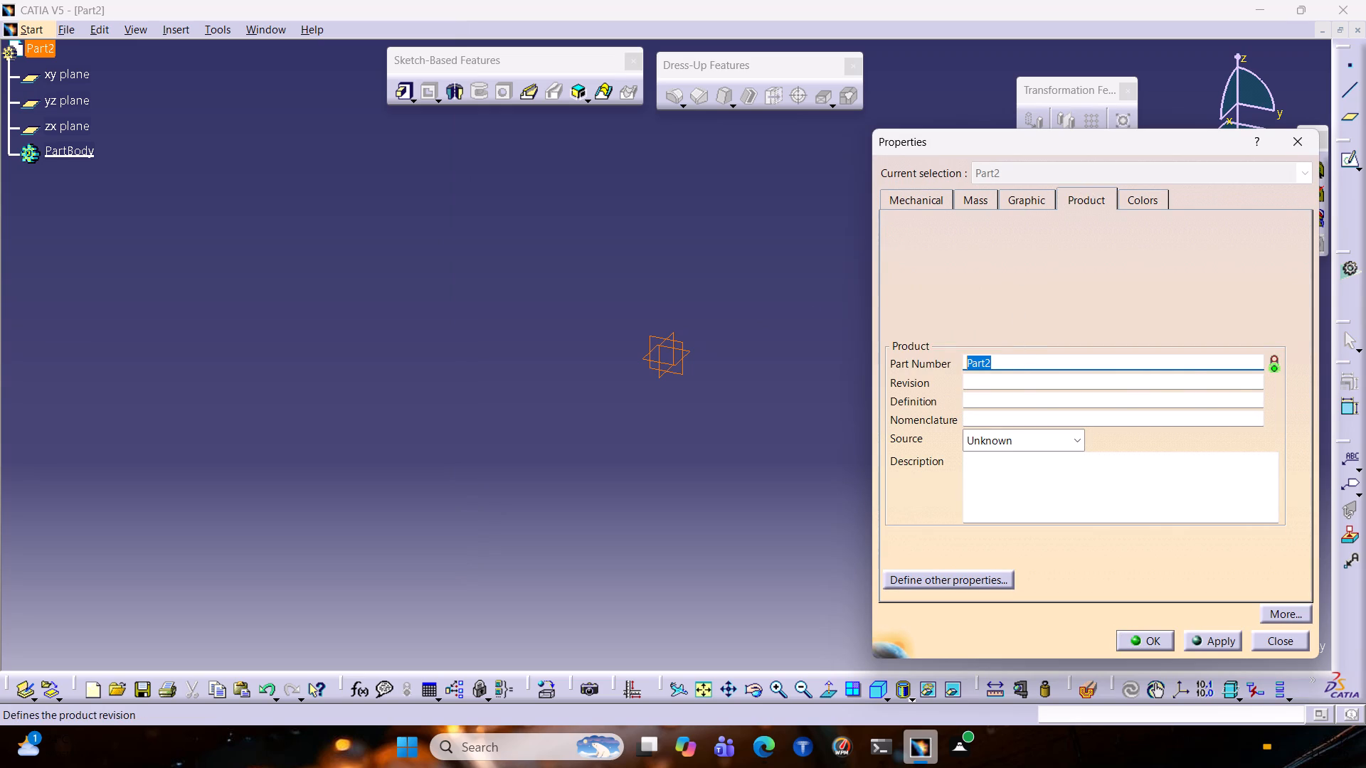
key("ctrl+v")
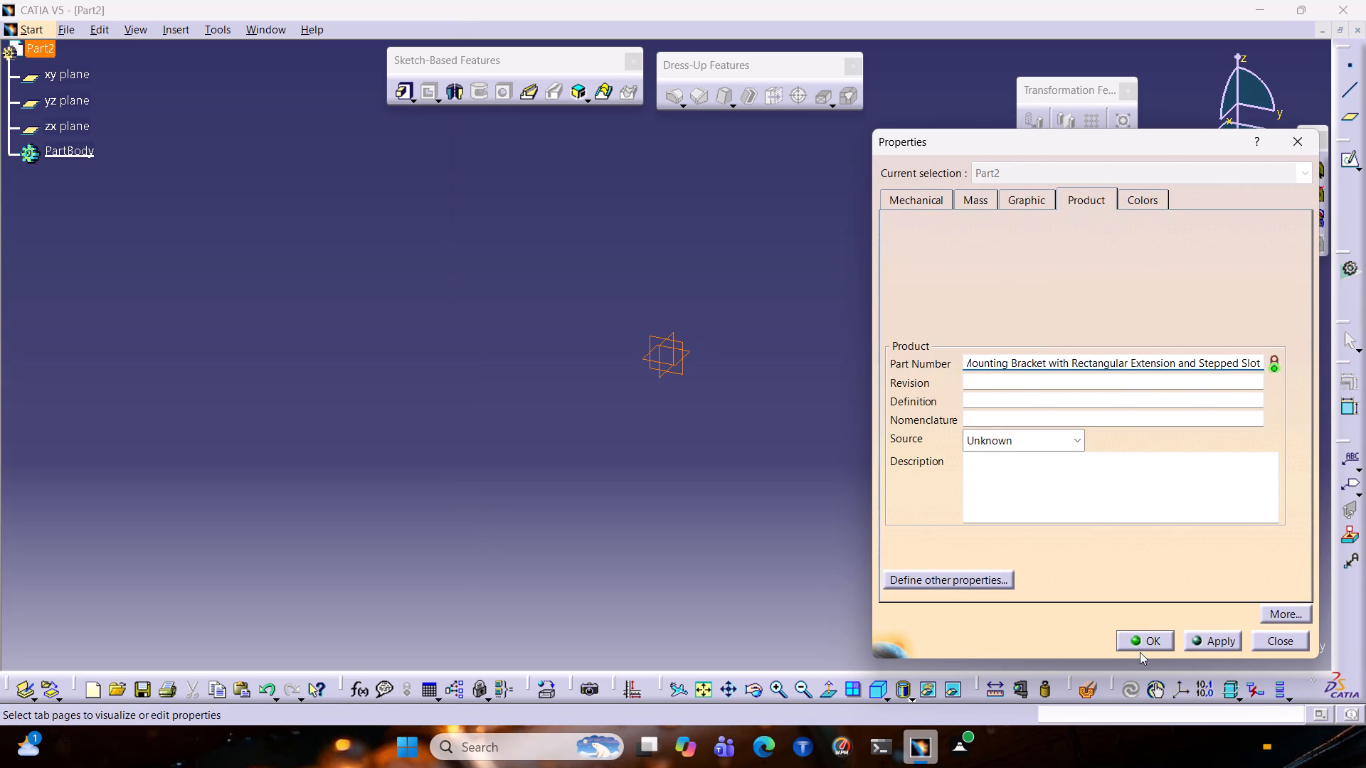
left_click(1139, 650)
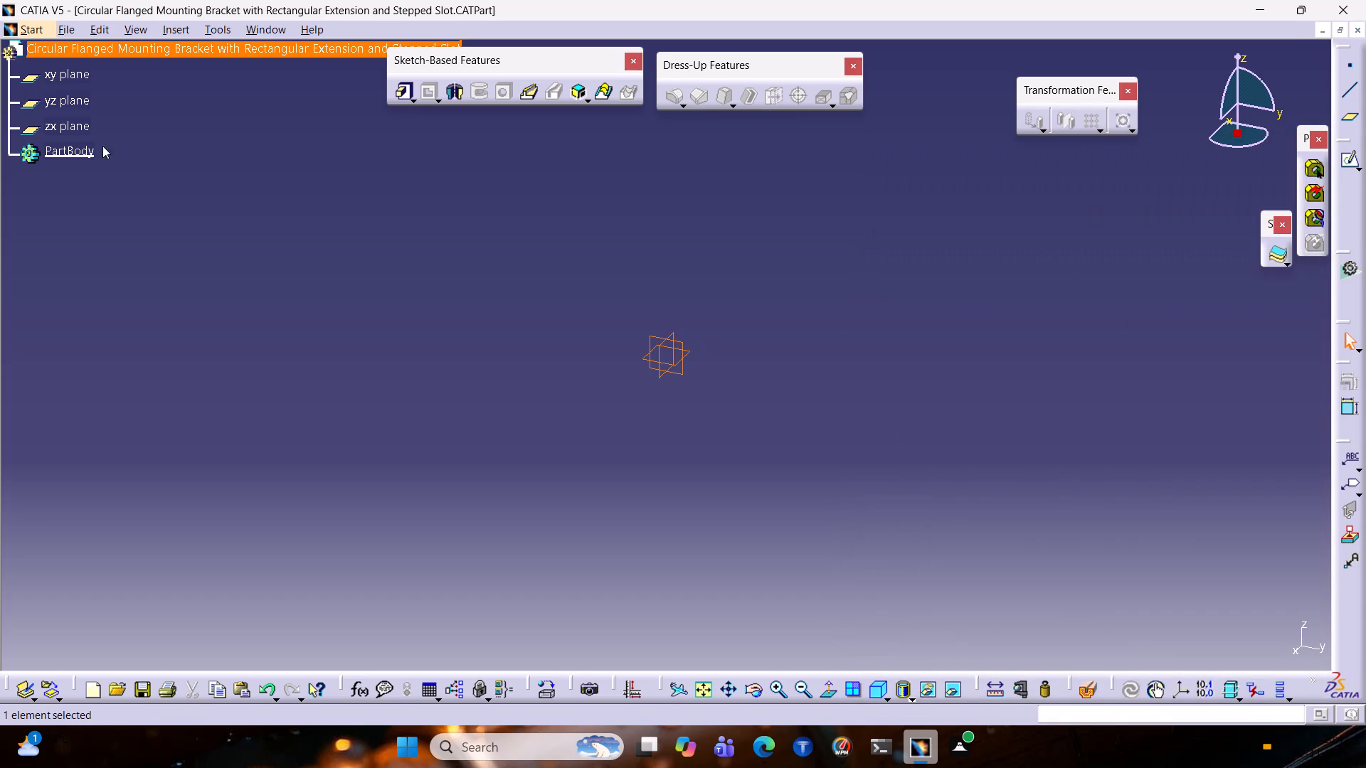
Start recording the MS VBScript macro Macro1.catvbs, stored in the Circular Flanged Mounting Bracket part document.
left_click(223, 27)
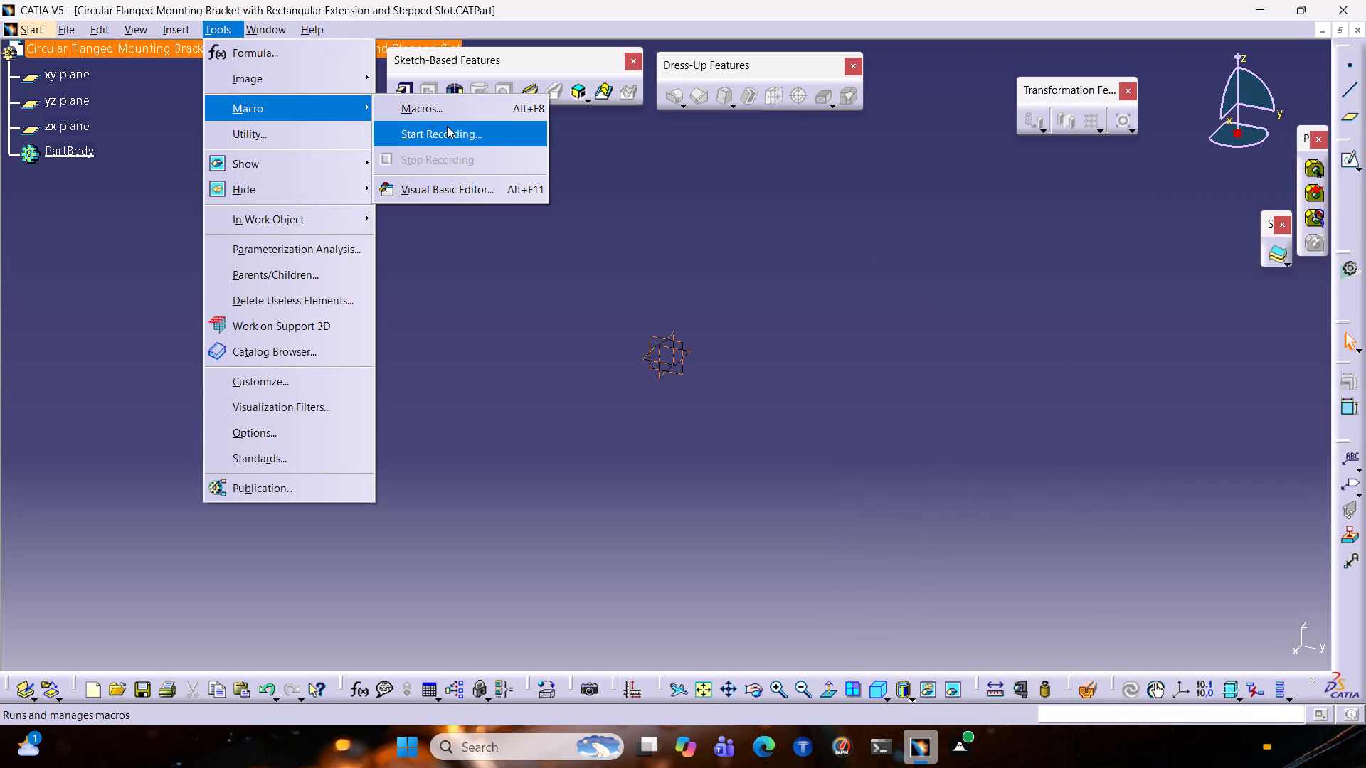
left_click(447, 126)
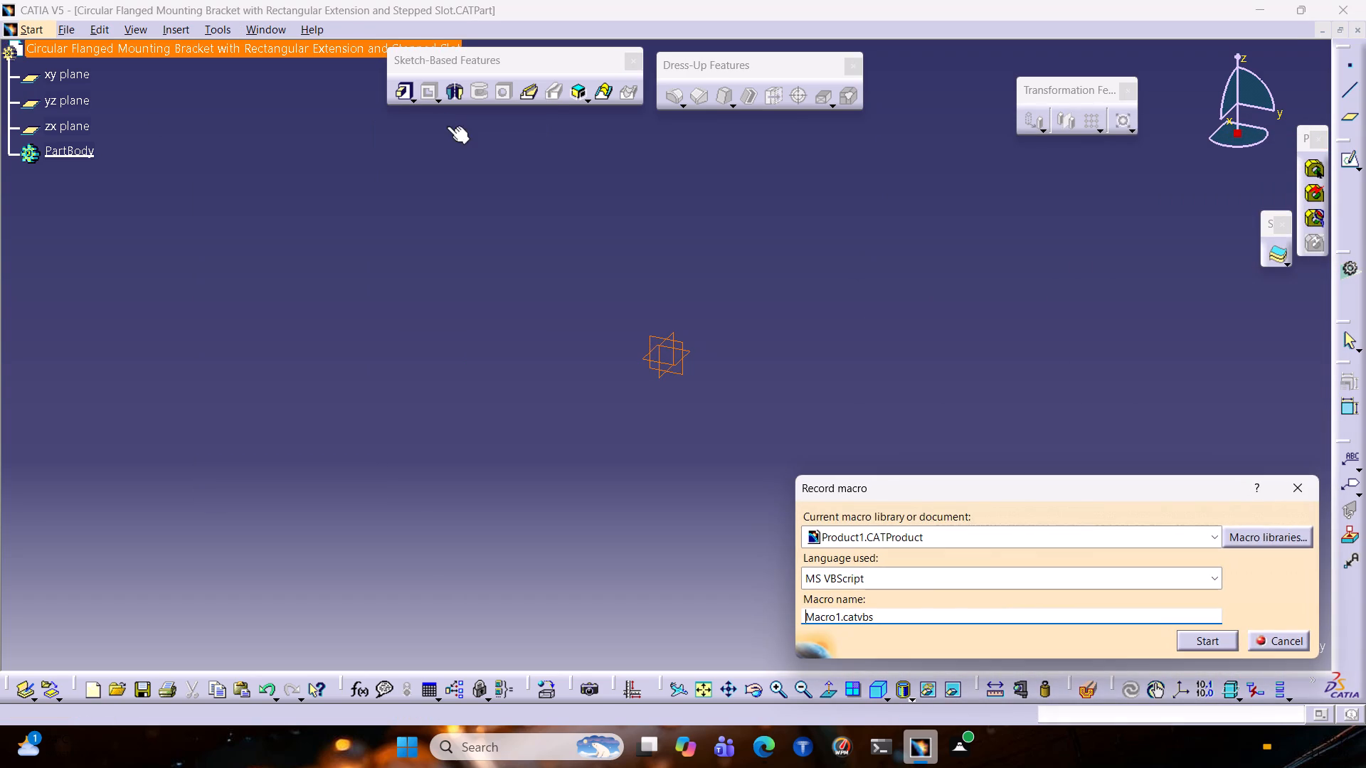
left_click(1098, 528)
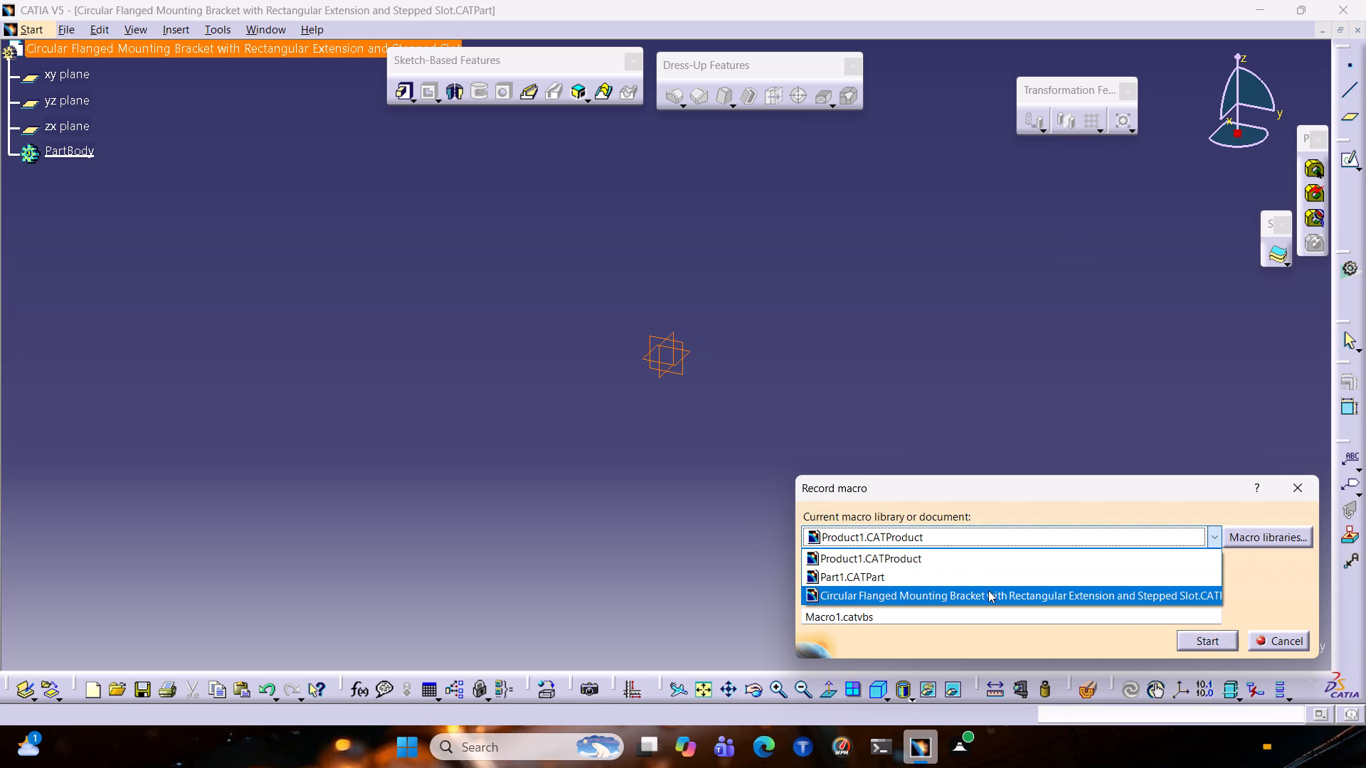
left_click(988, 590)
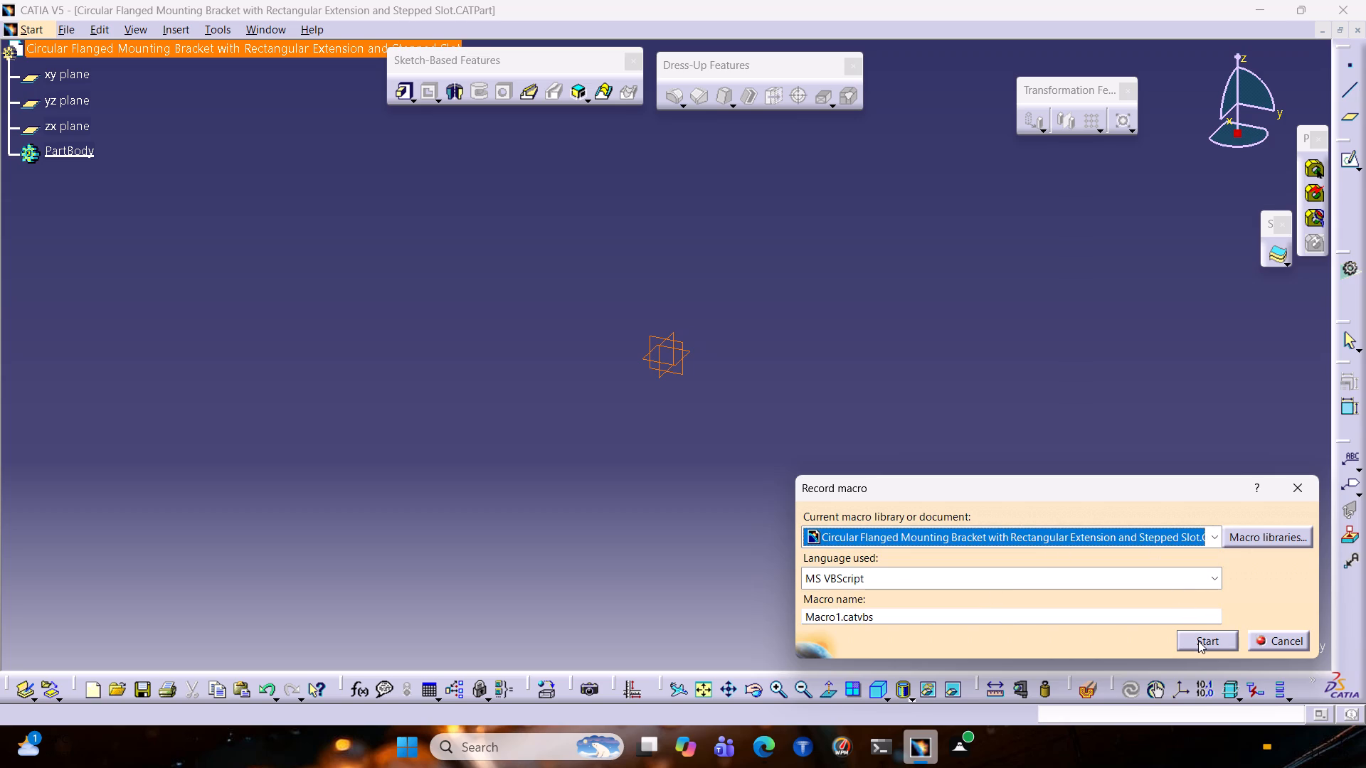
left_click(1198, 640)
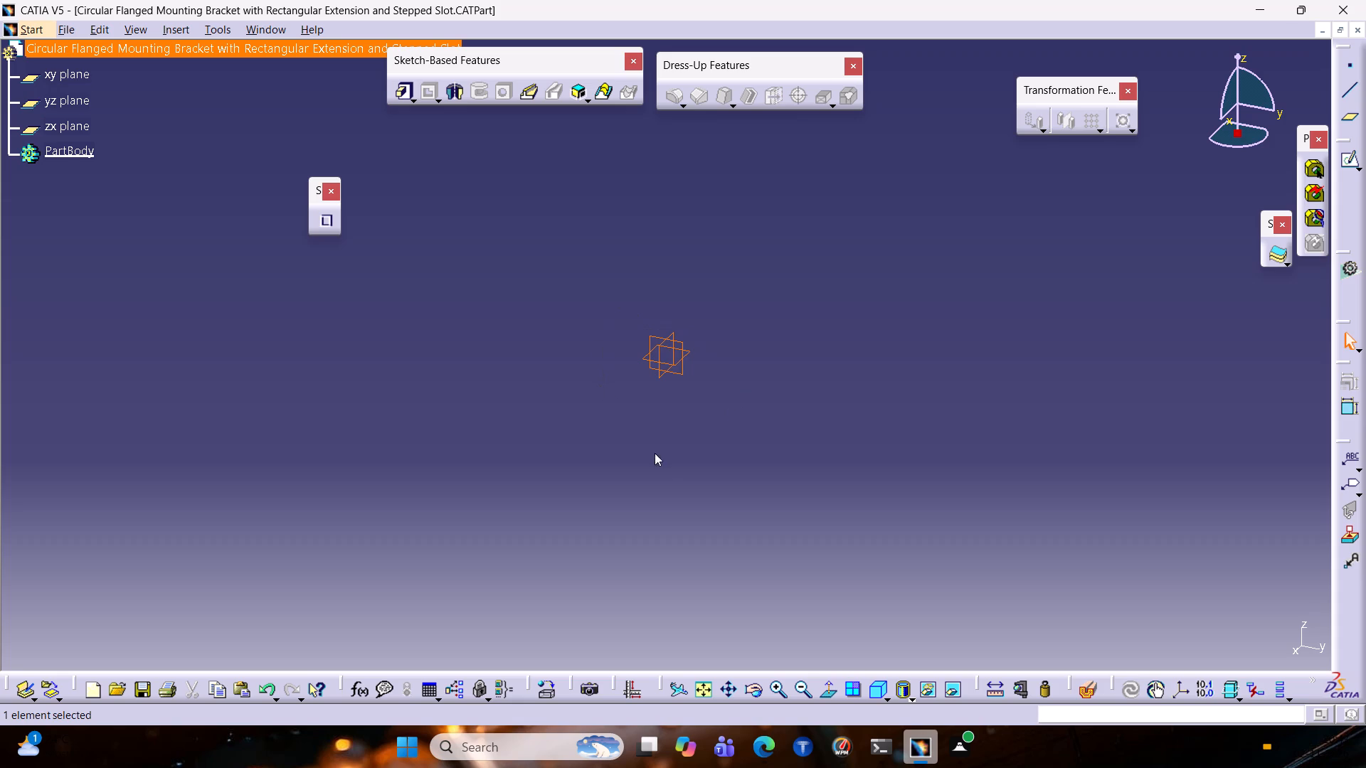
Open a new sketch on the xy plane.
left_click(68, 84)
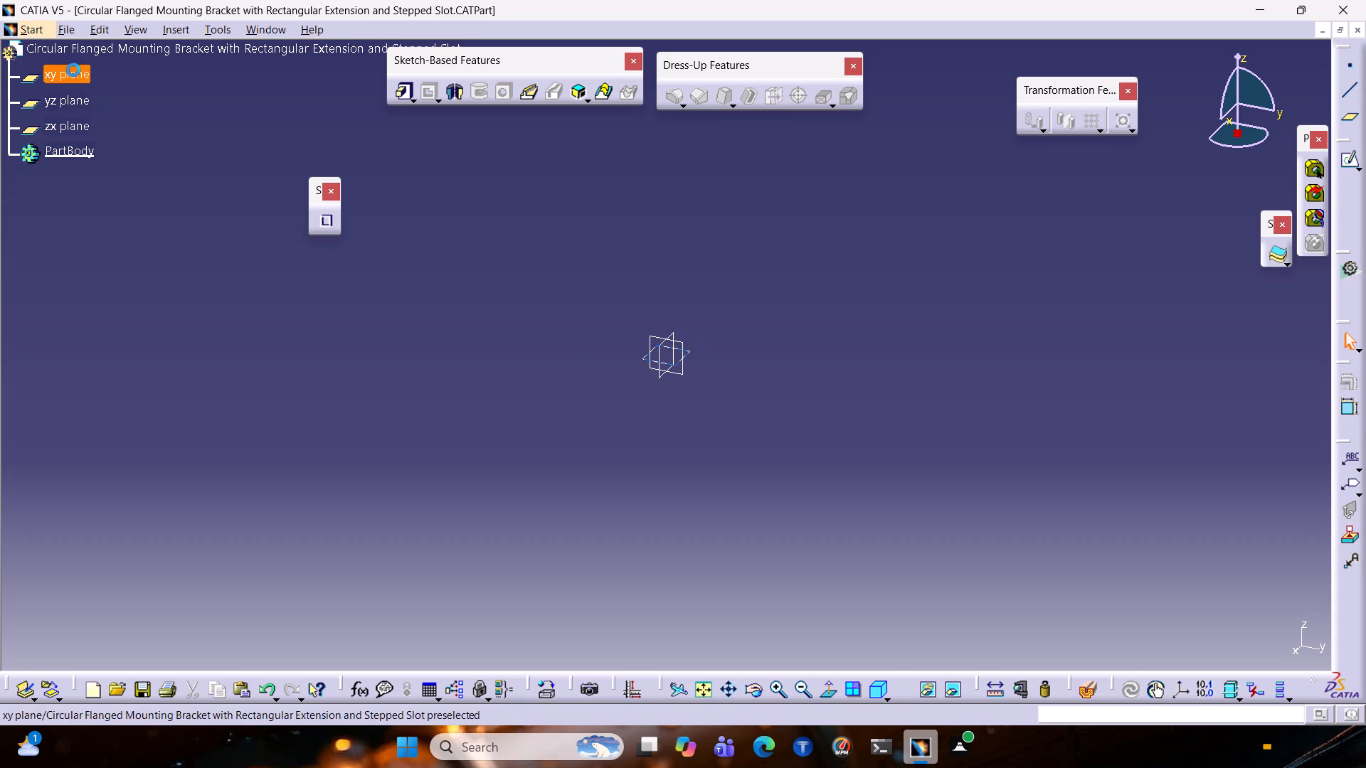
left_click(75, 73)
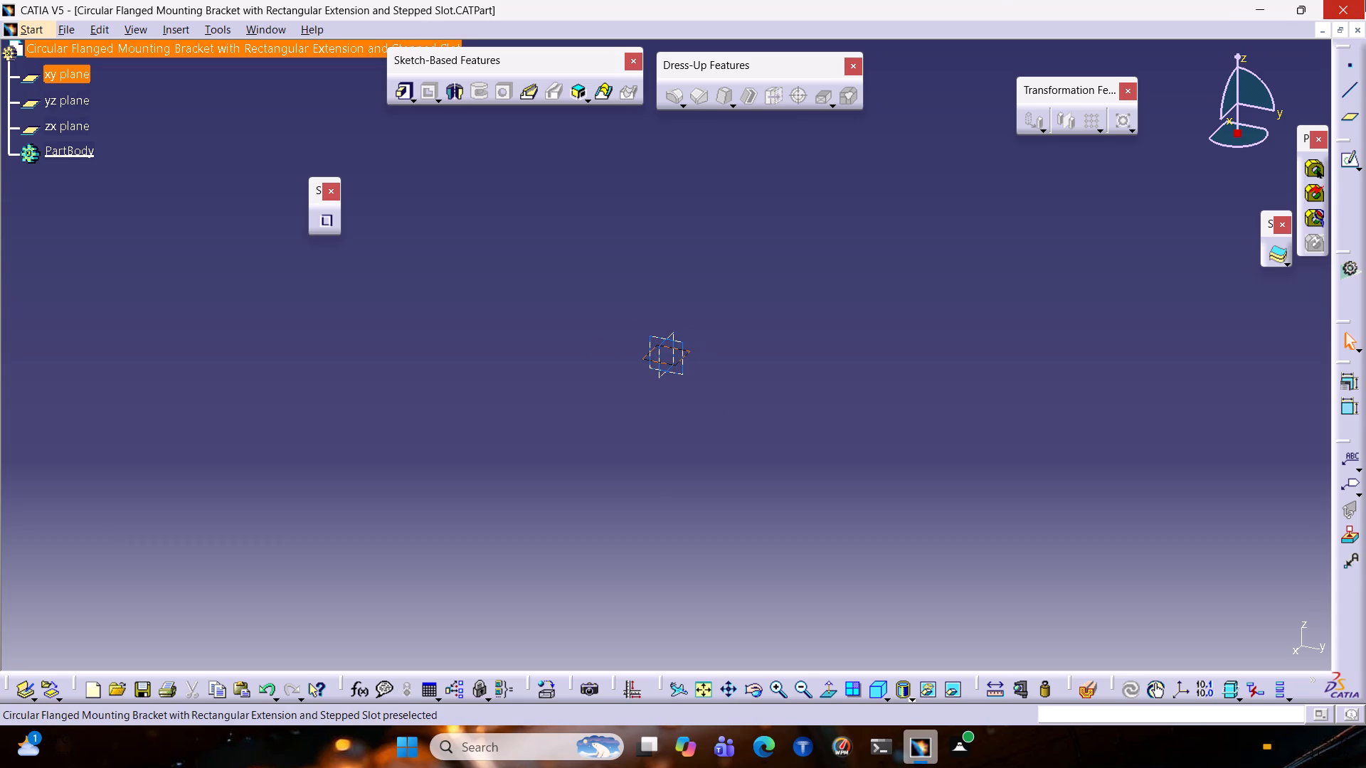
left_click(1347, 151)
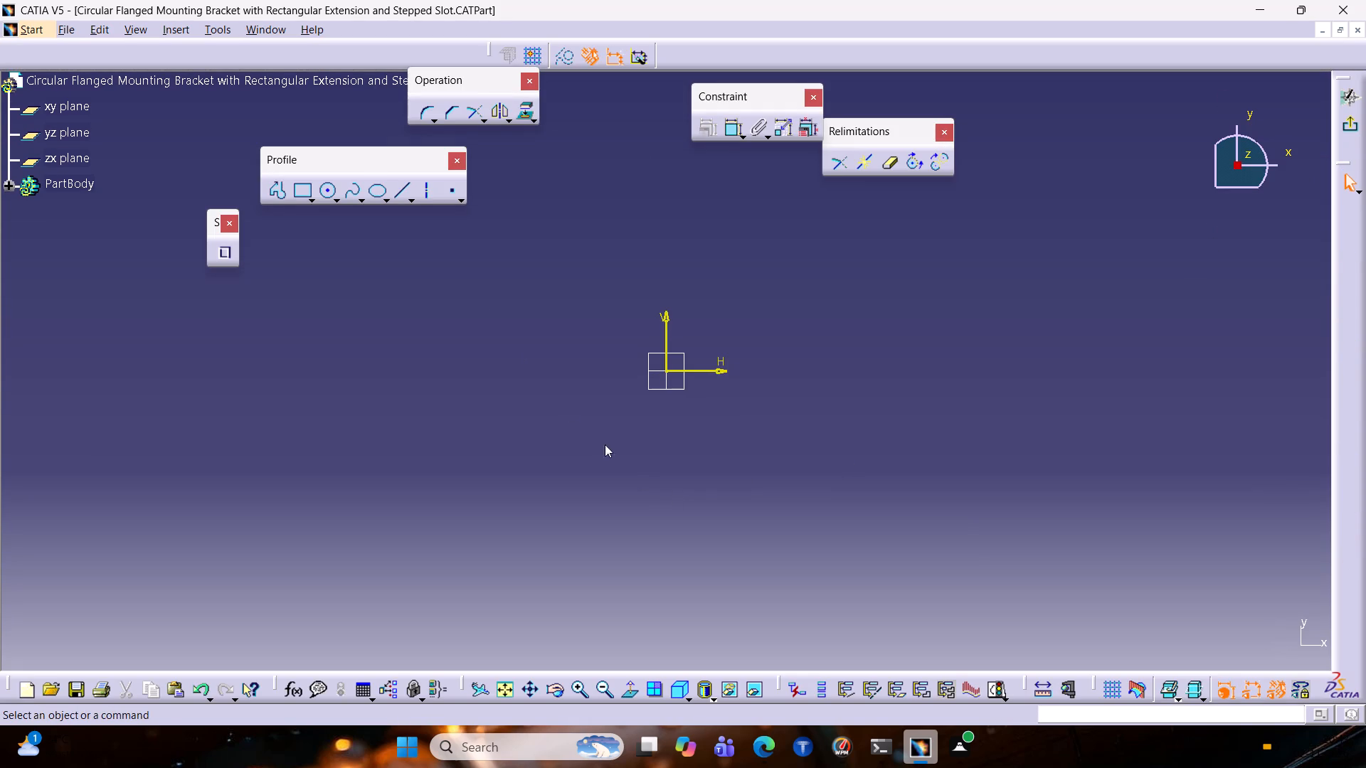
Draw a circle centred on the sketch origin and constrain its diameter to 60 mm.
left_click(323, 188)
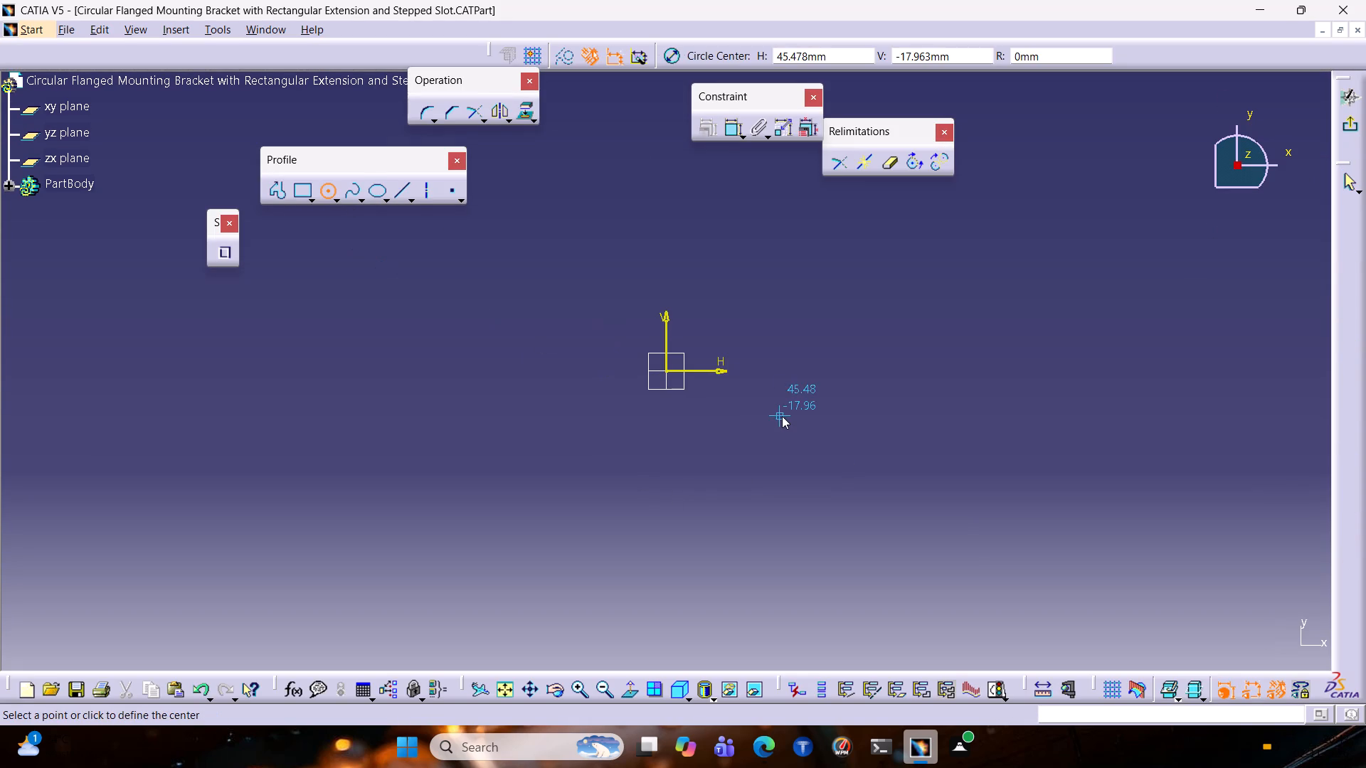
left_click(668, 373)
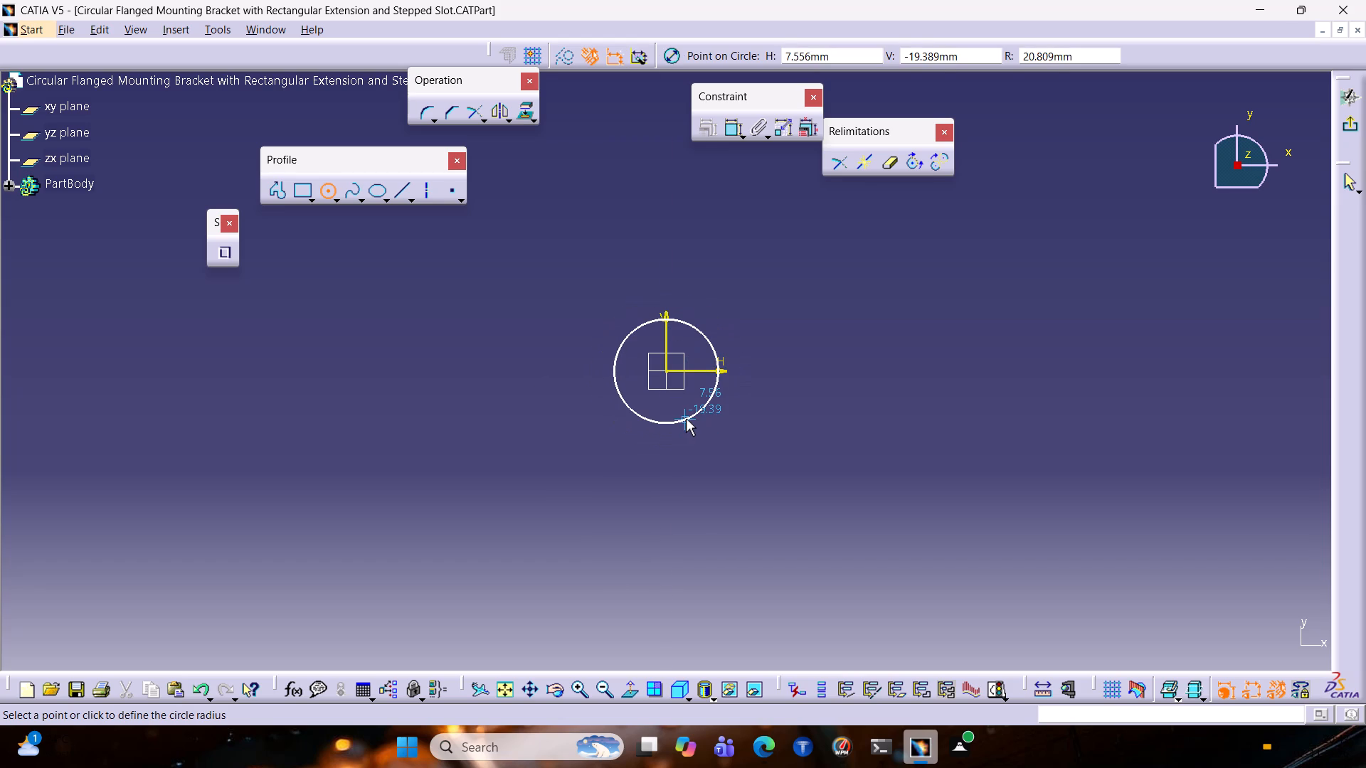
left_click(699, 449)
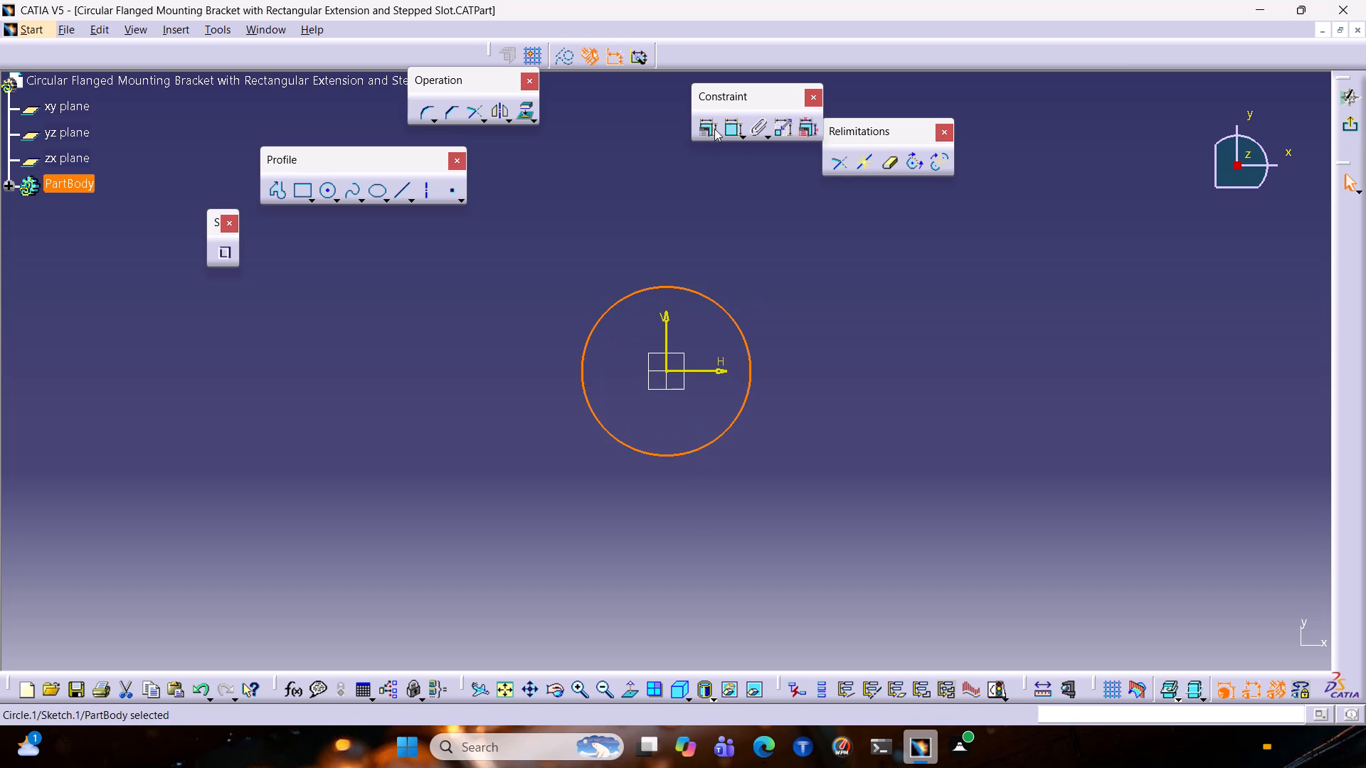
left_click(735, 127)
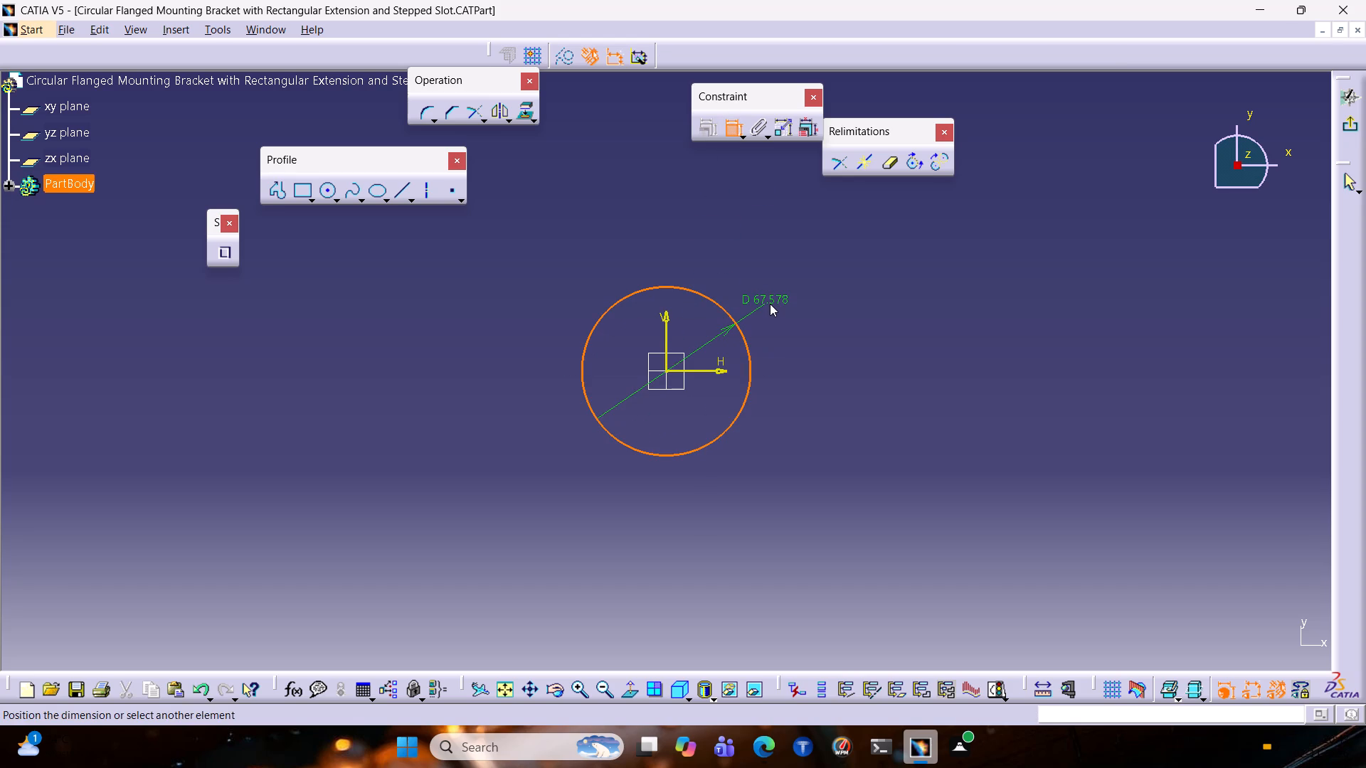
left_click(770, 304)
double_click(777, 296)
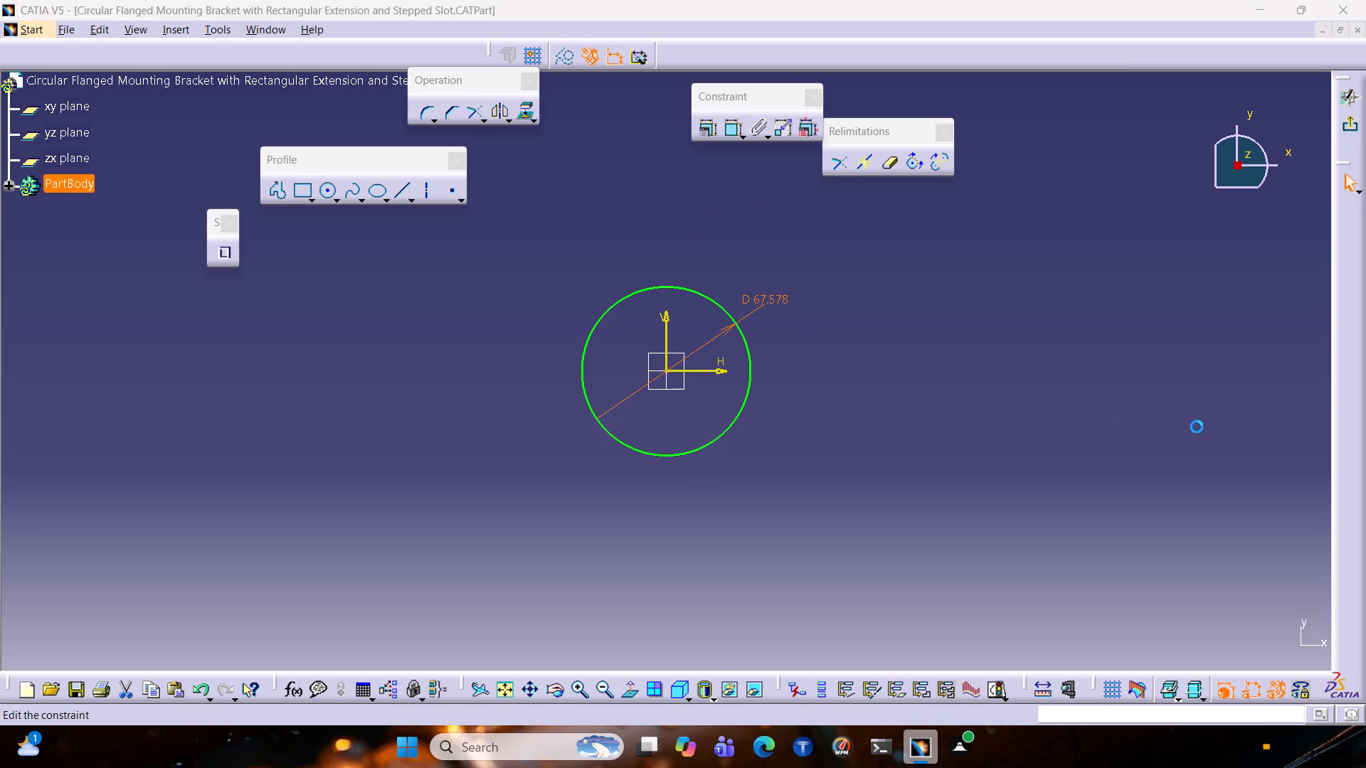
type("60")
key("Return")
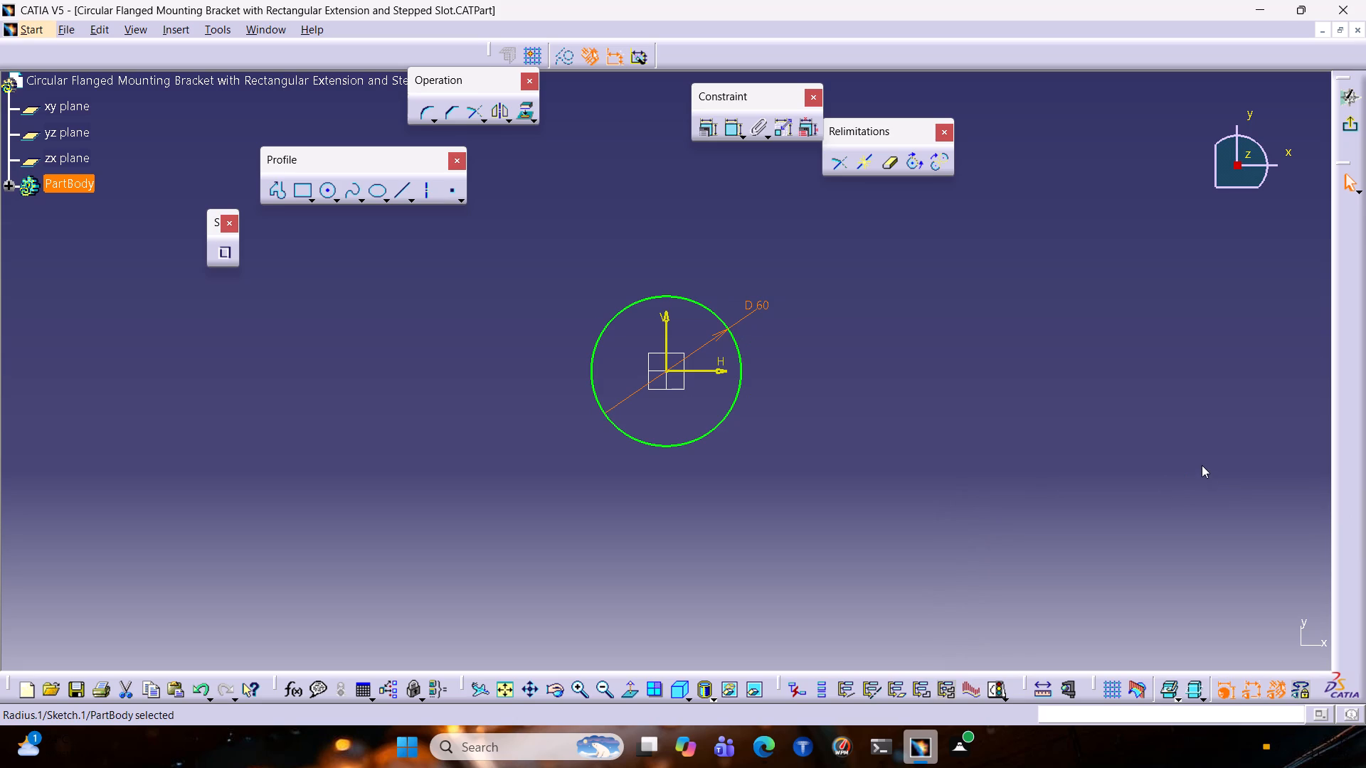
Draw a concentric inner circle at the sketch origin and constrain its diameter to 30 mm.
left_click(322, 185)
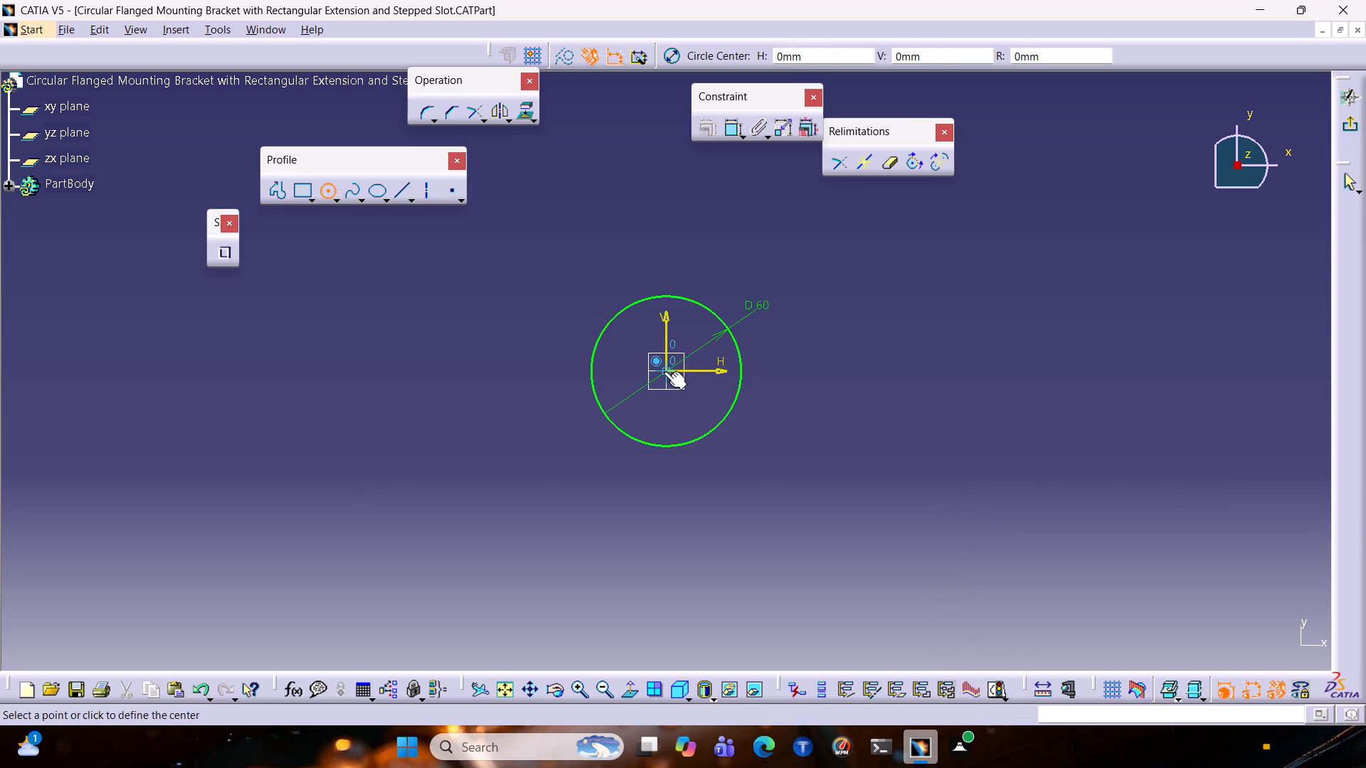
left_click(664, 371)
left_click(685, 411)
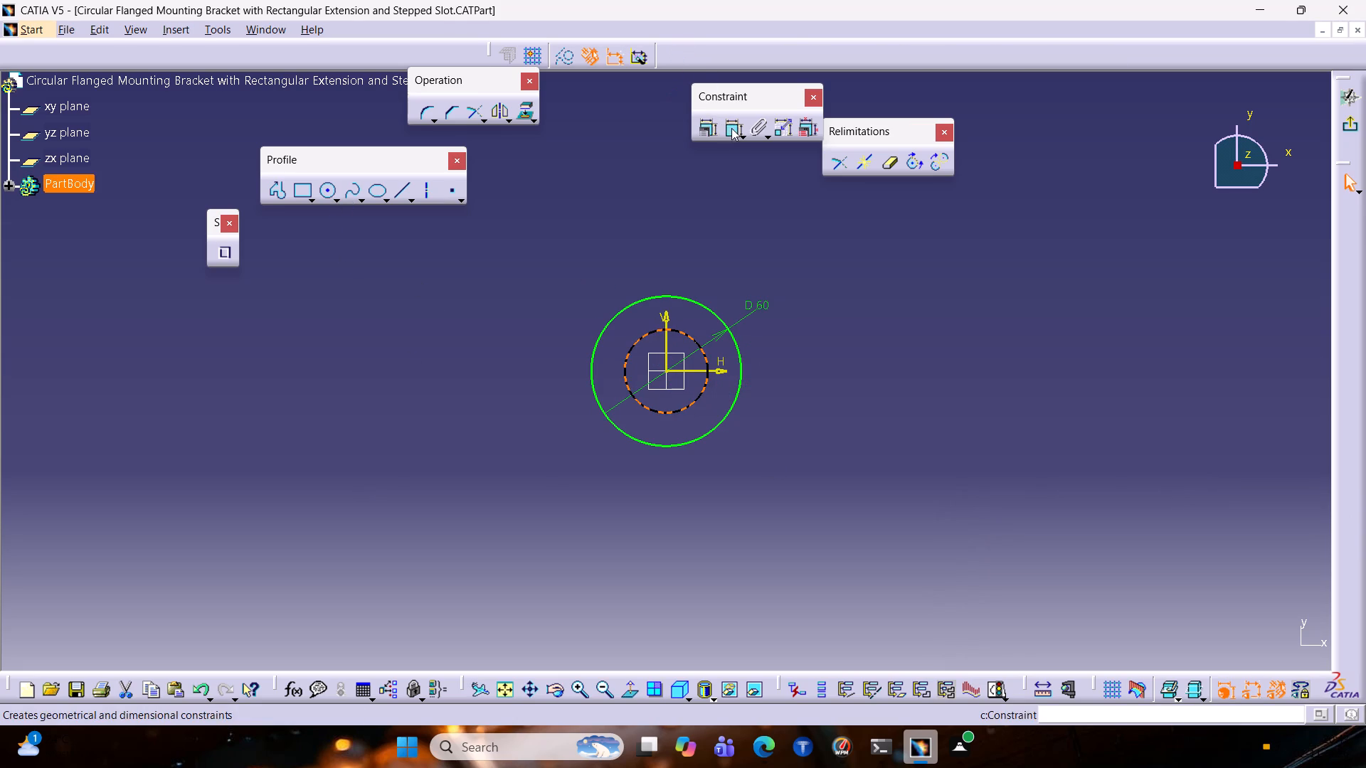
left_click(732, 128)
left_click(796, 398)
double_click(799, 392)
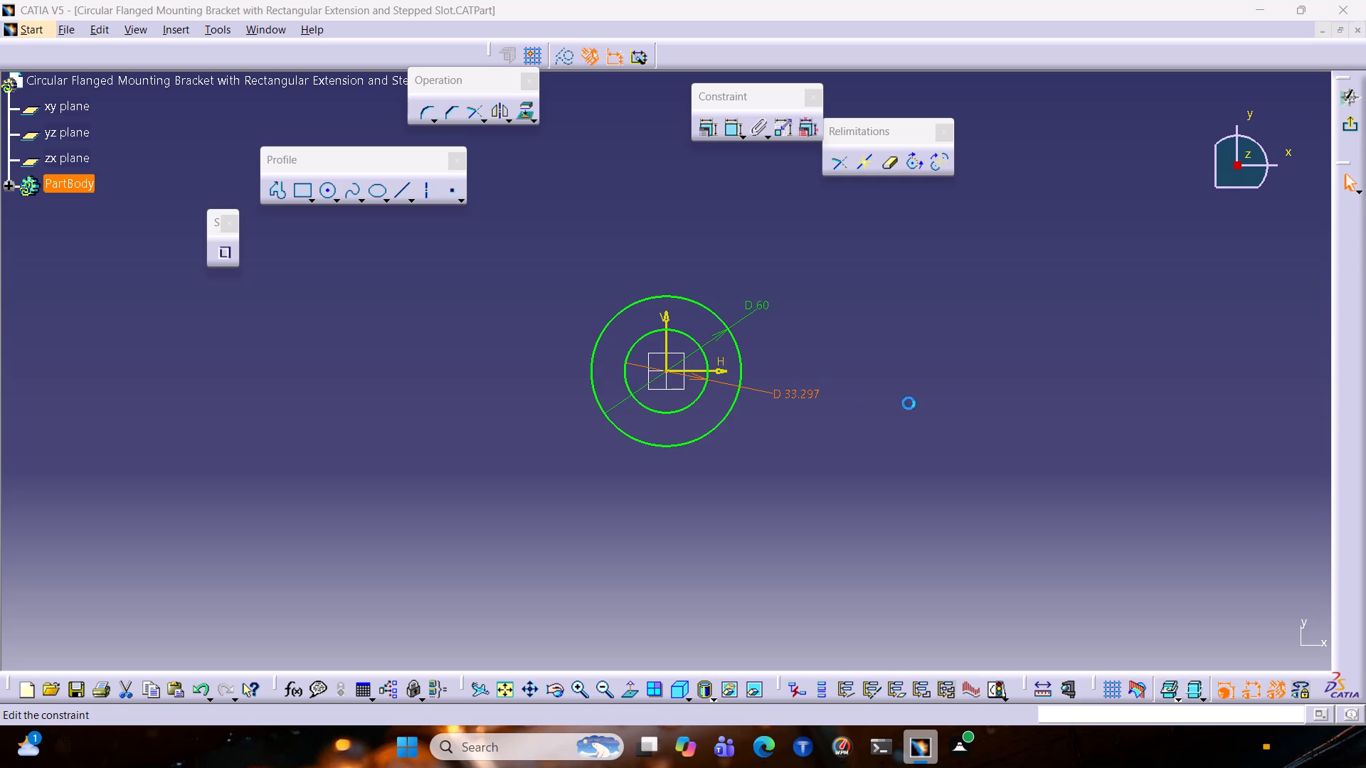
type("30")
key("Return")
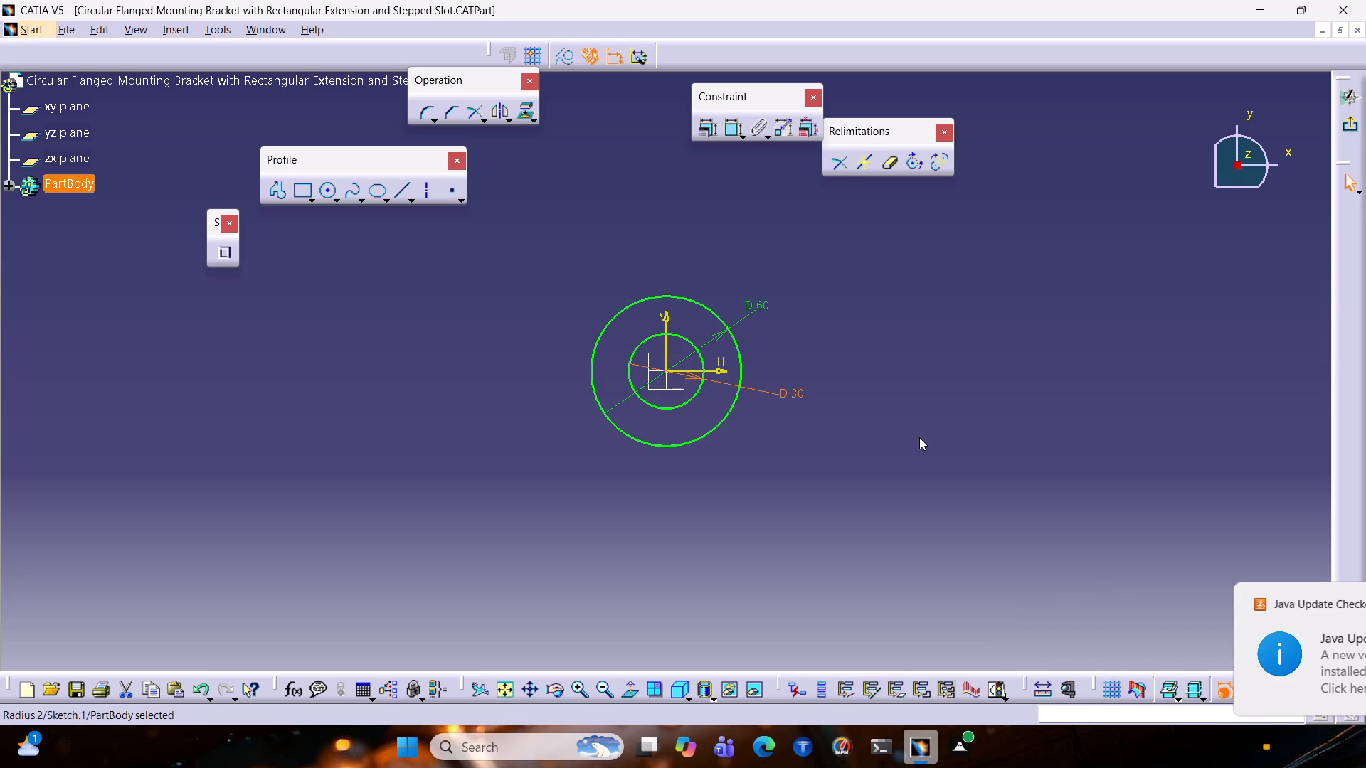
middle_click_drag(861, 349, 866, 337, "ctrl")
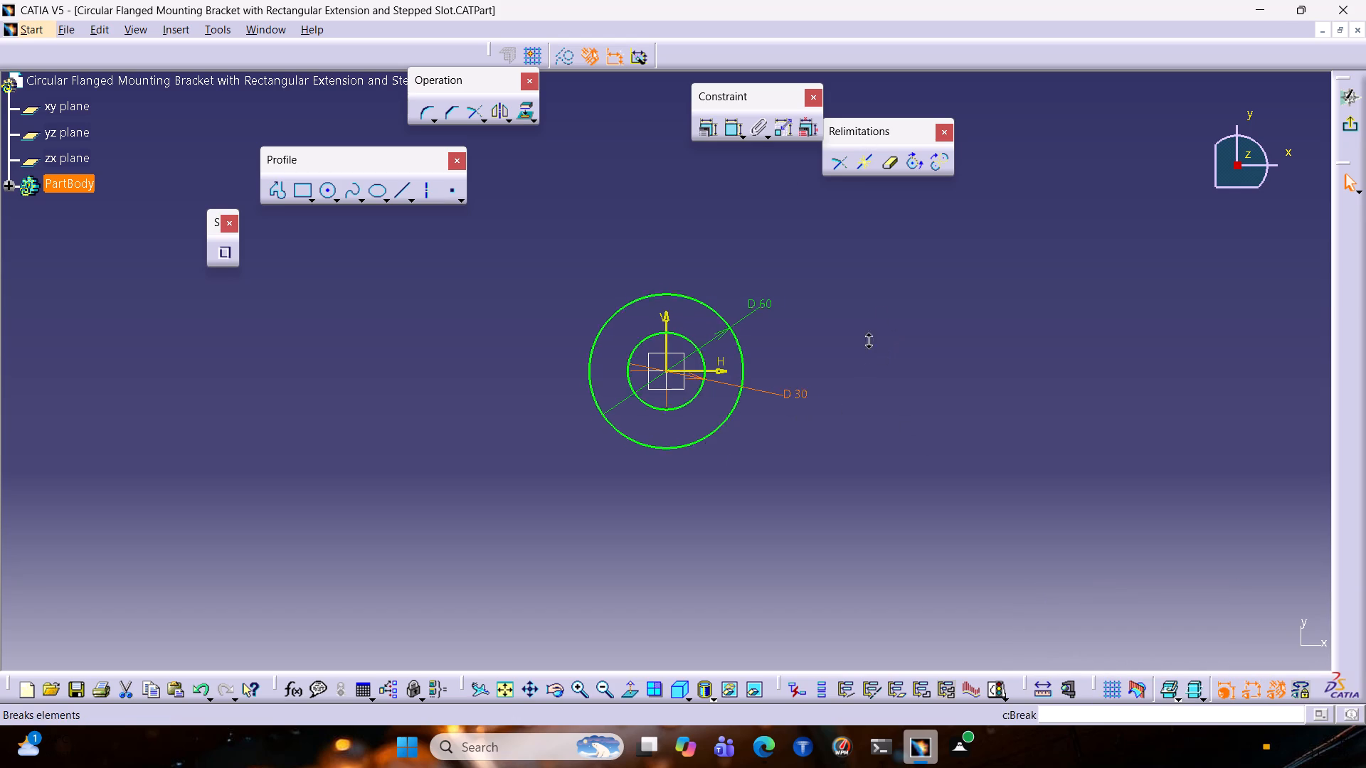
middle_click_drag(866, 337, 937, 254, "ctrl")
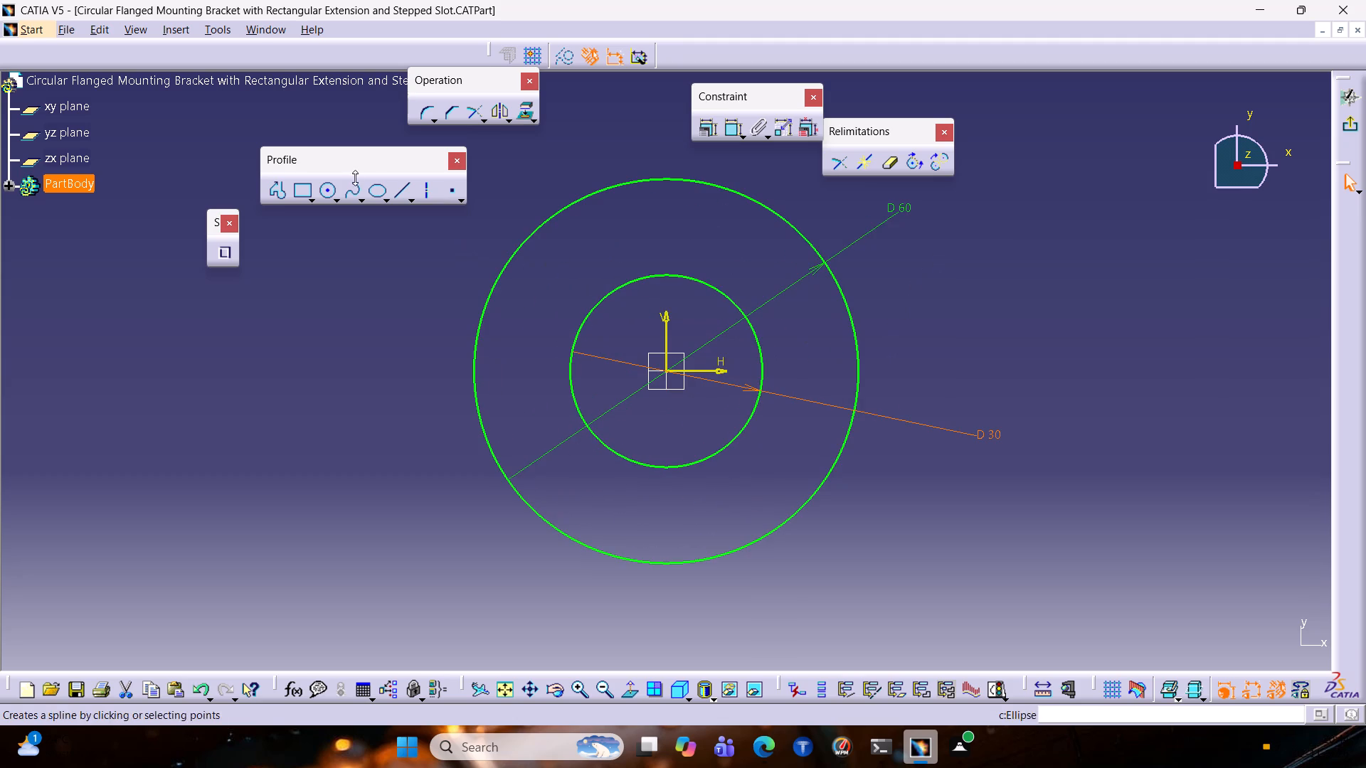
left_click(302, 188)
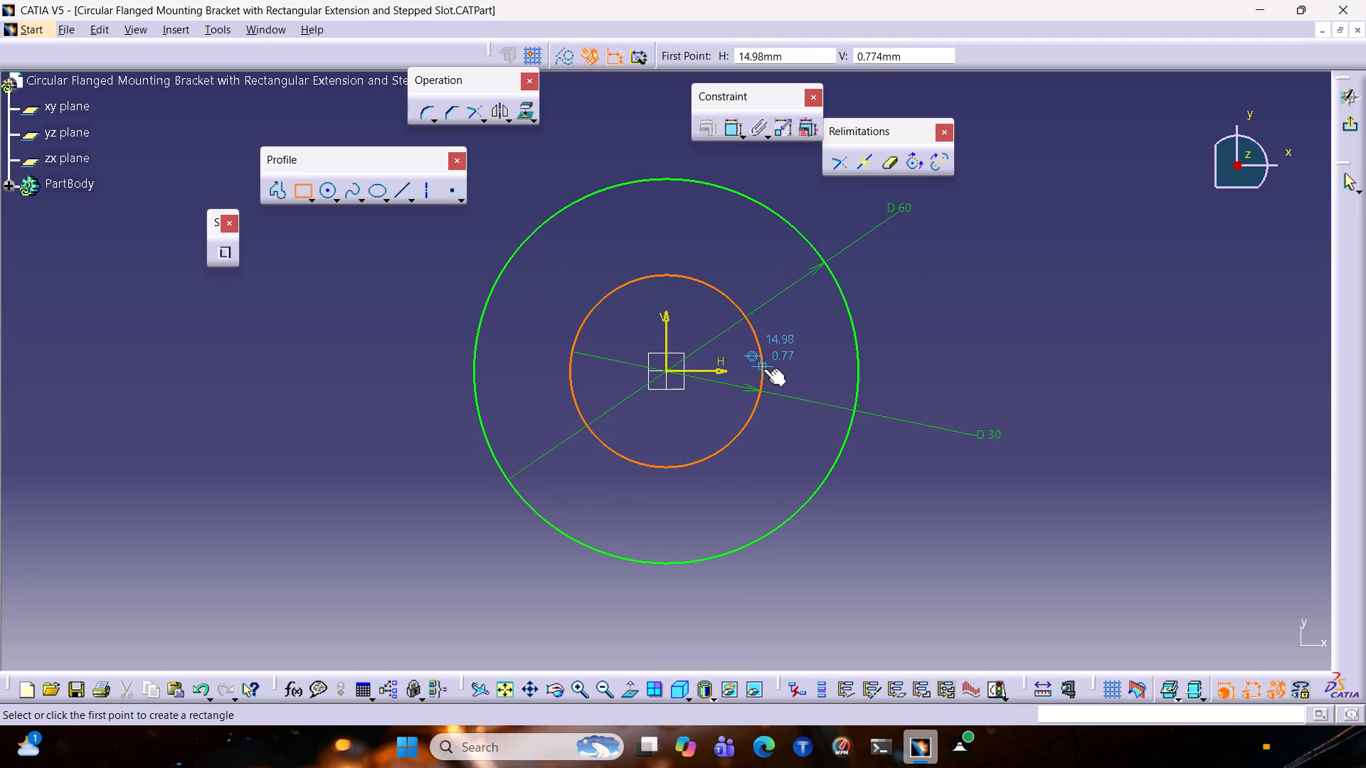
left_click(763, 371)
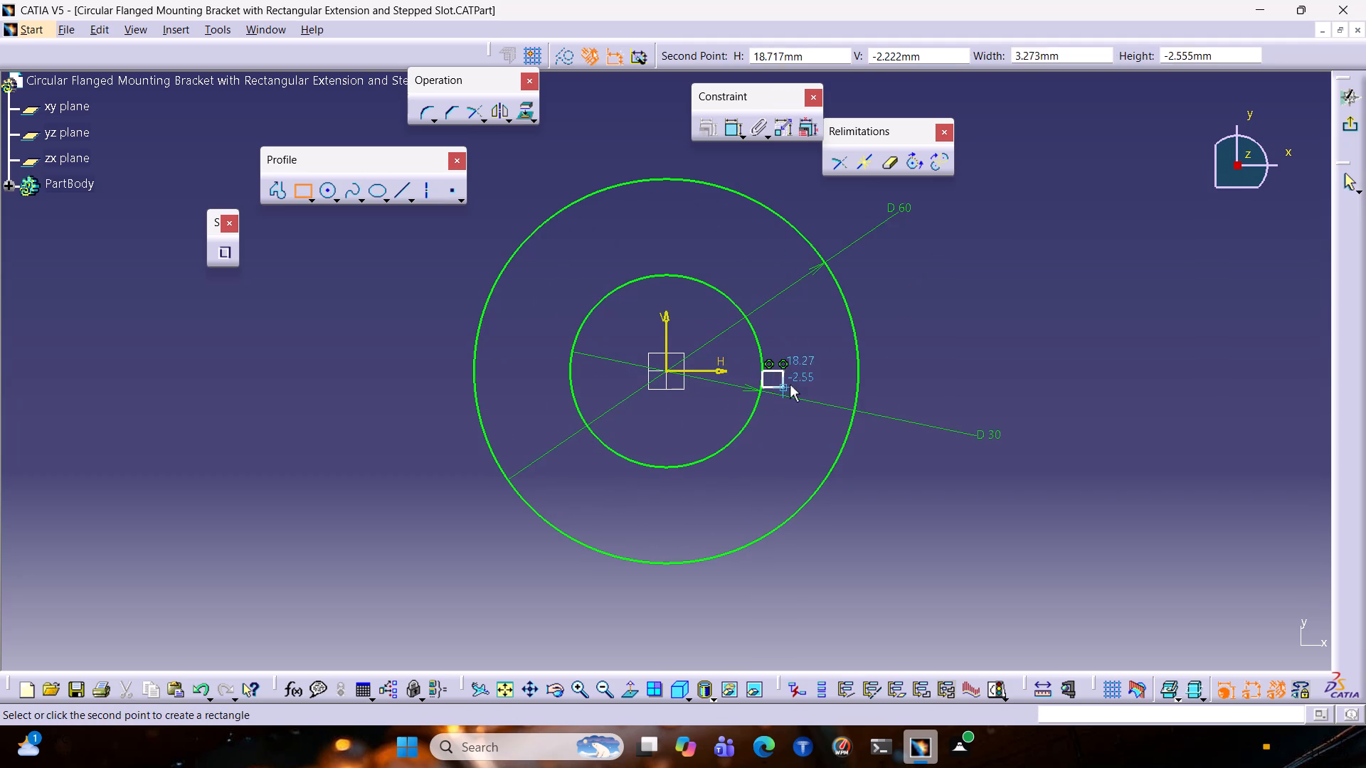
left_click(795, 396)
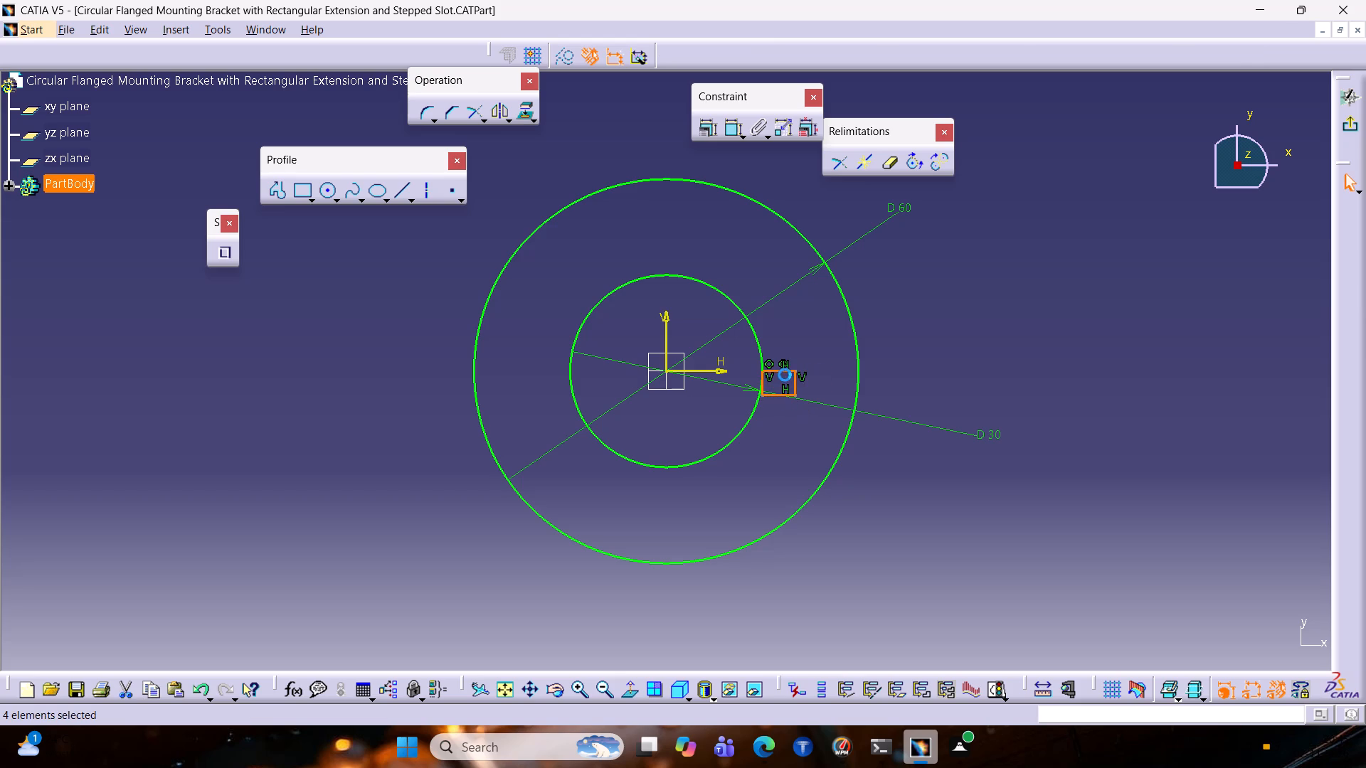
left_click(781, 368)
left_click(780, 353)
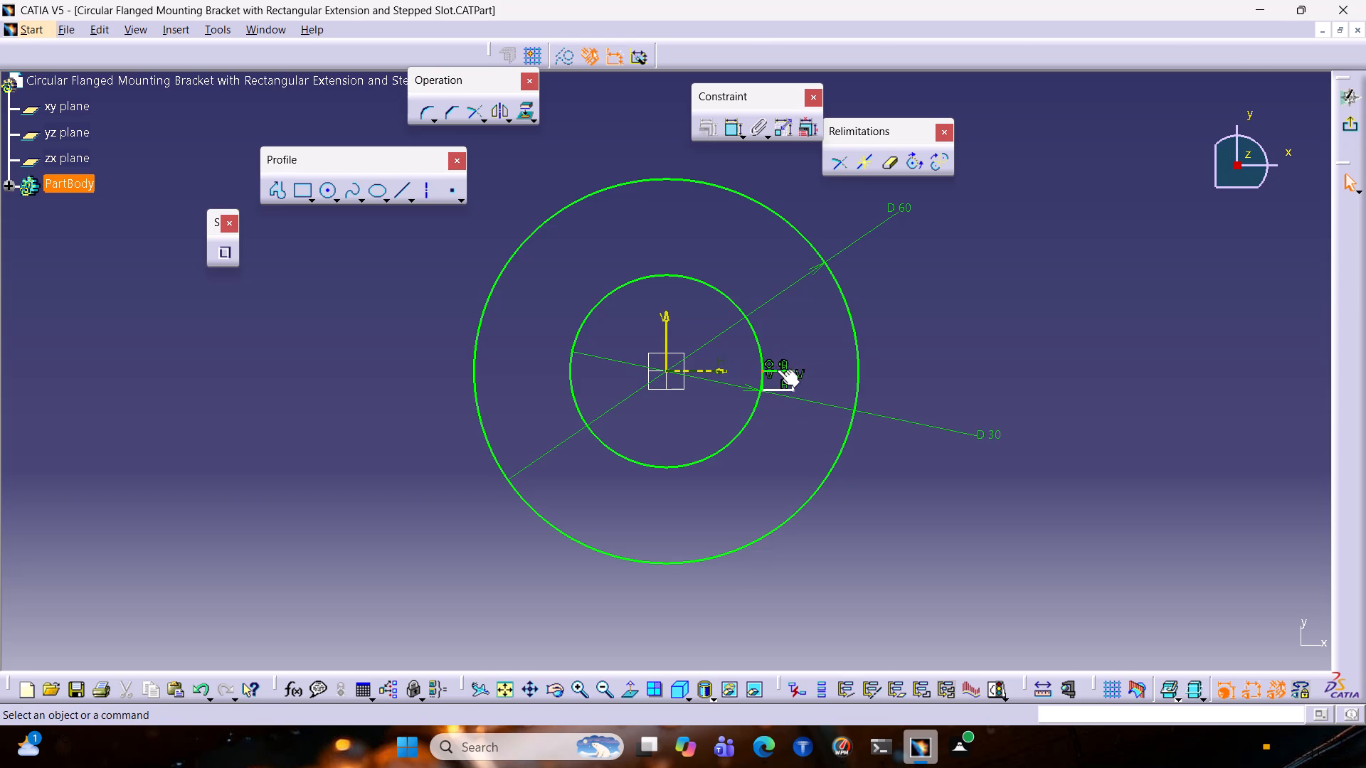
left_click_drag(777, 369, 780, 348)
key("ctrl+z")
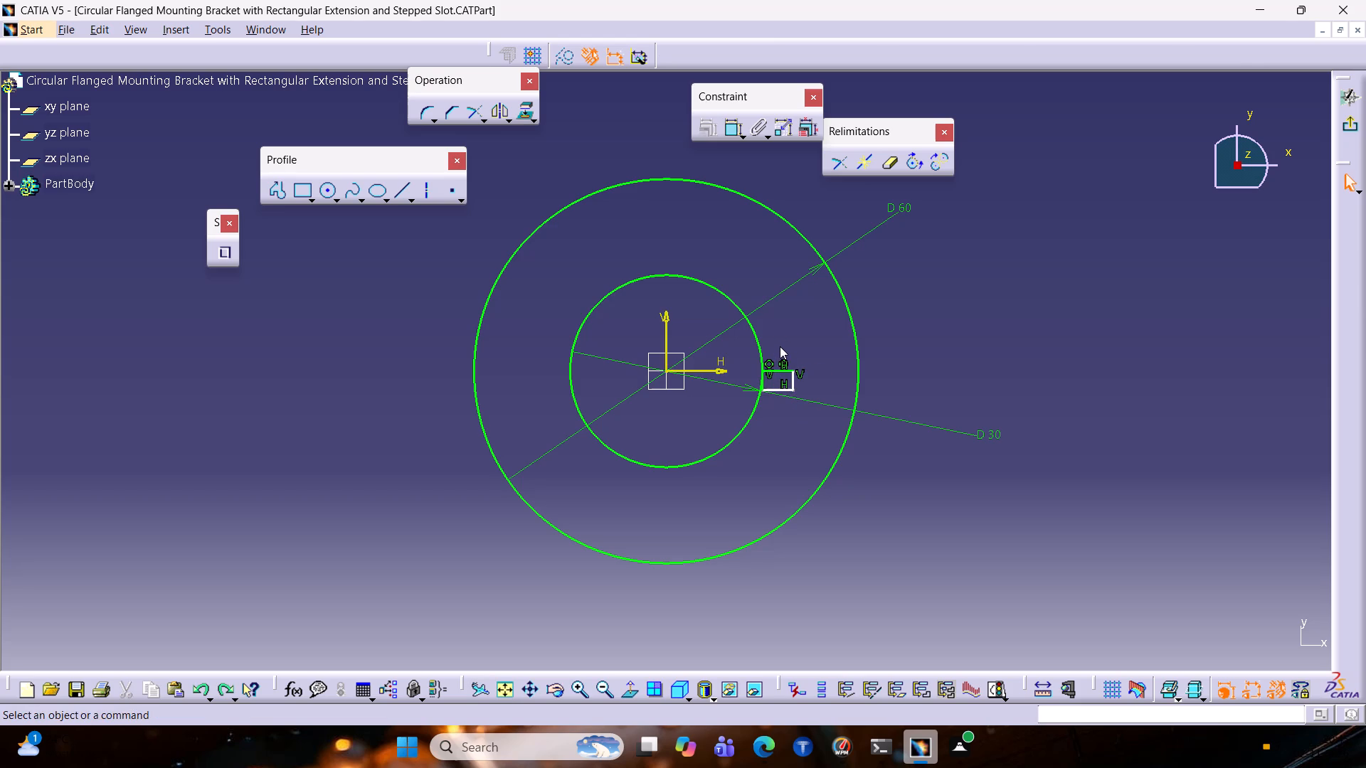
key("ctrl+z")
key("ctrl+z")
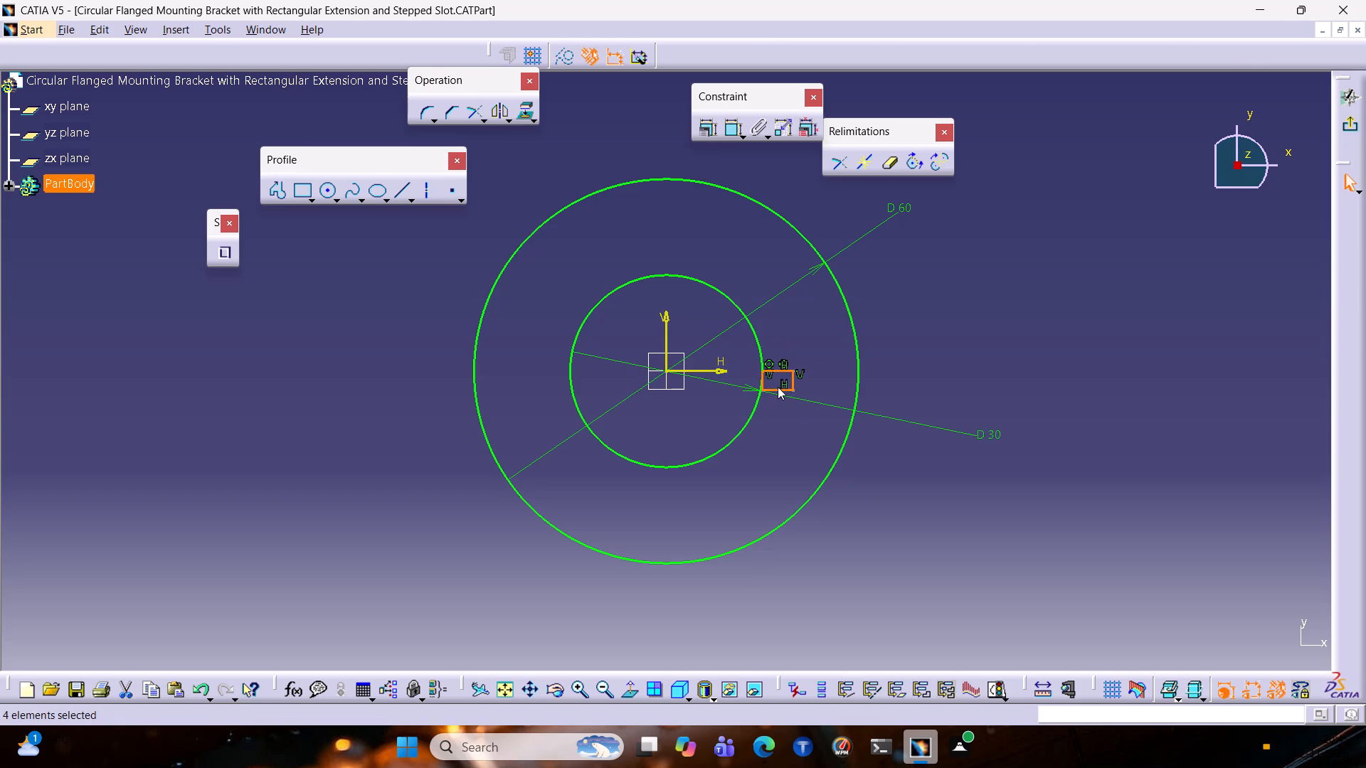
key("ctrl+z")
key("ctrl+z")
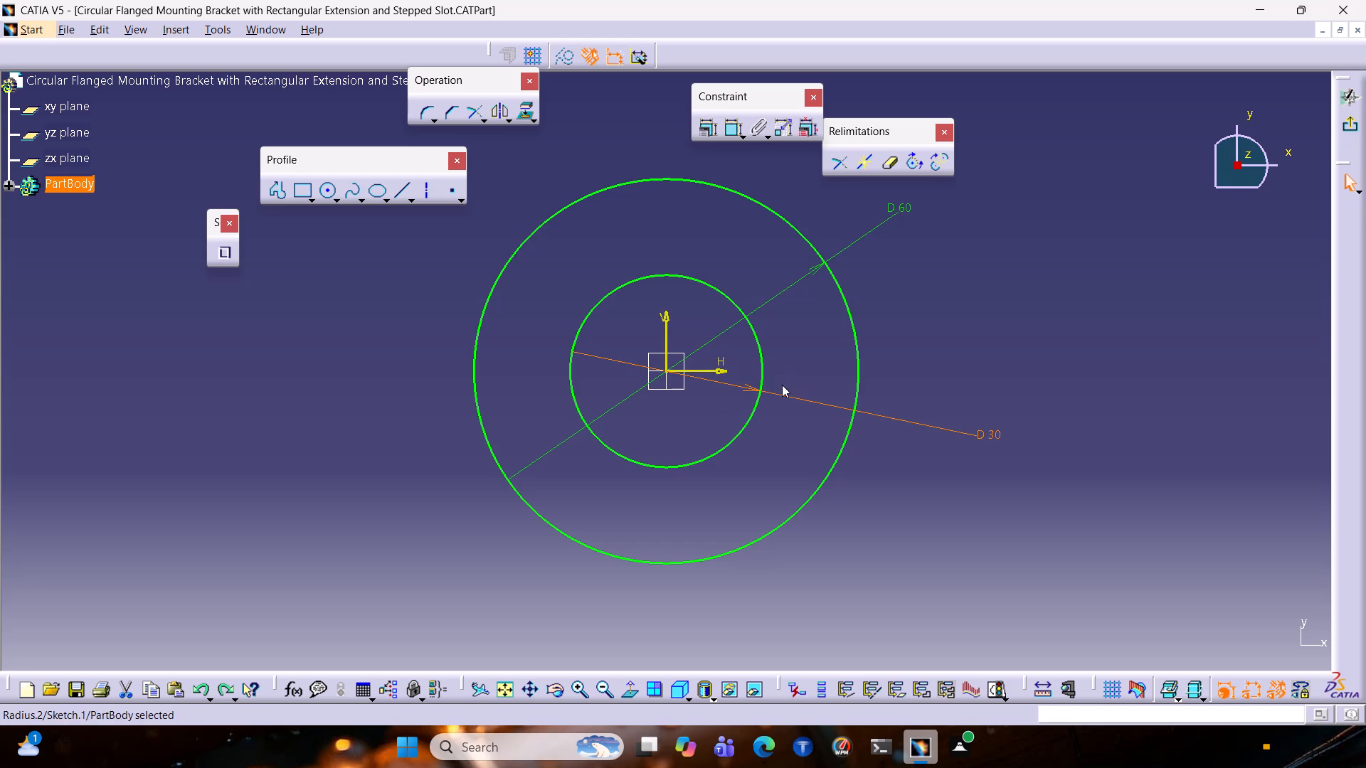
Draw a small rectangle about 4 mm square, starting on the inner circle near the positive horizontal axis and extending outward.
left_click(303, 191)
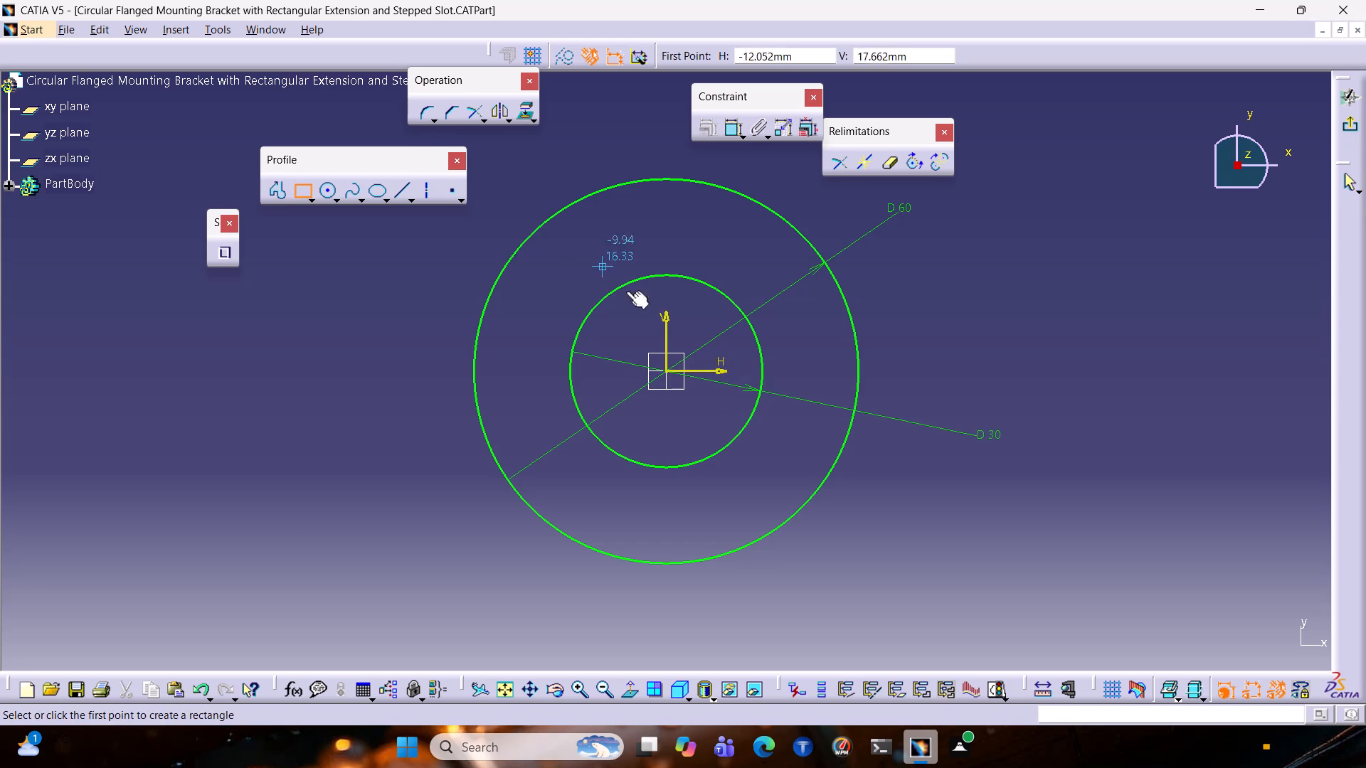
left_click(762, 359)
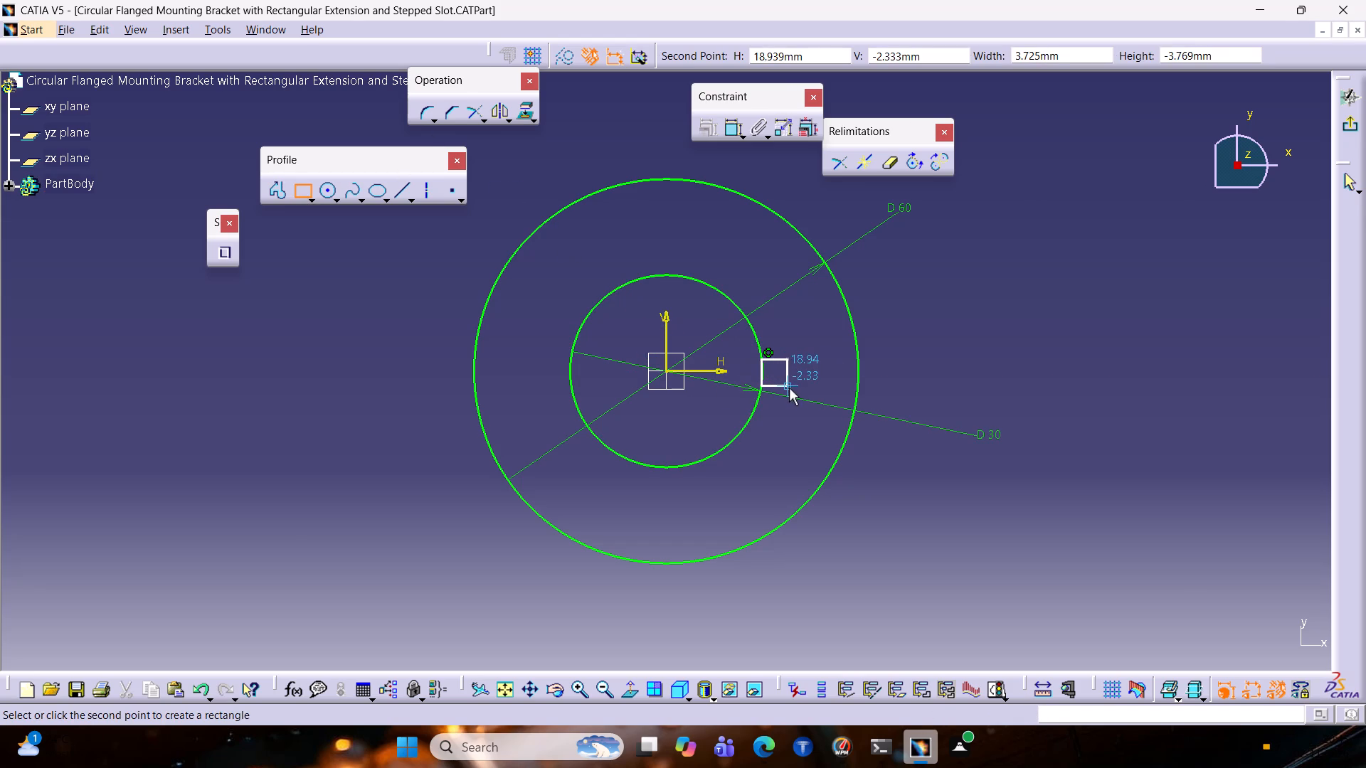
left_click(789, 388)
left_click(816, 341)
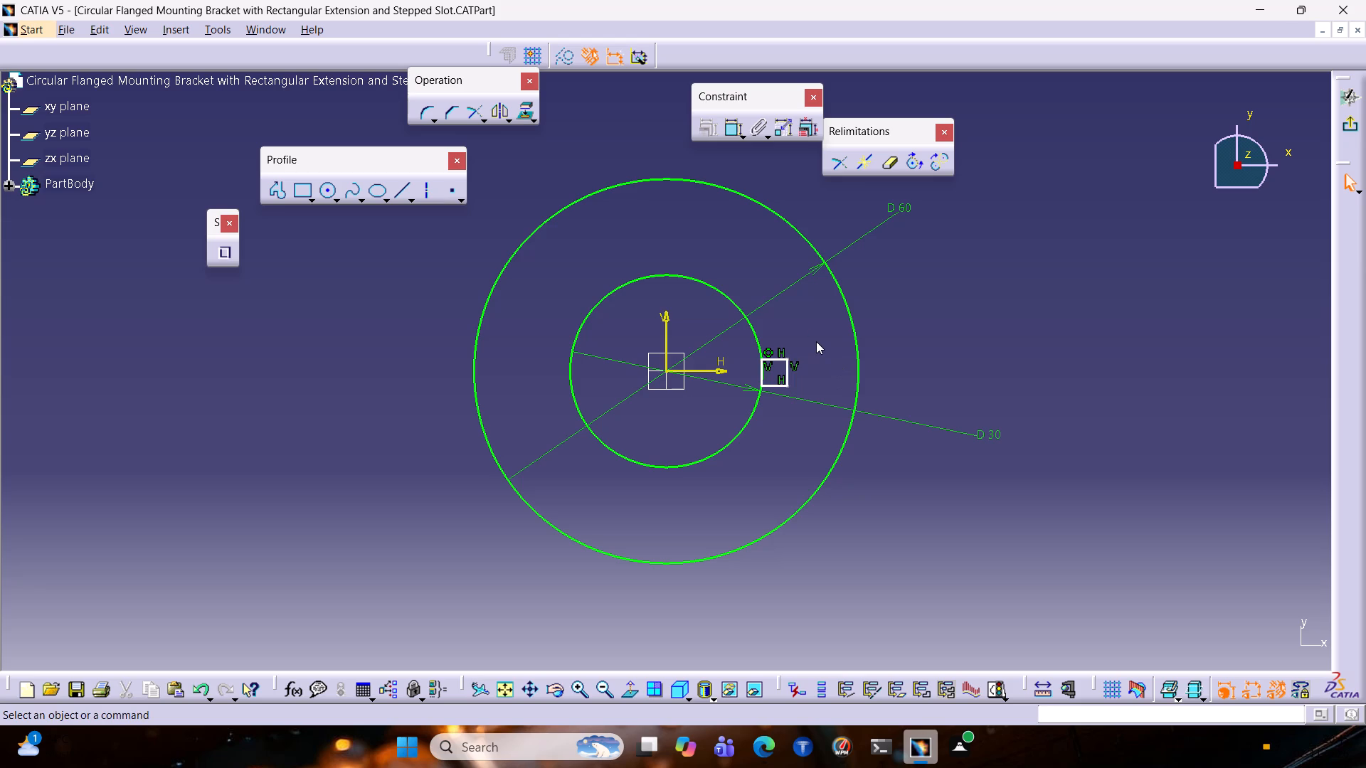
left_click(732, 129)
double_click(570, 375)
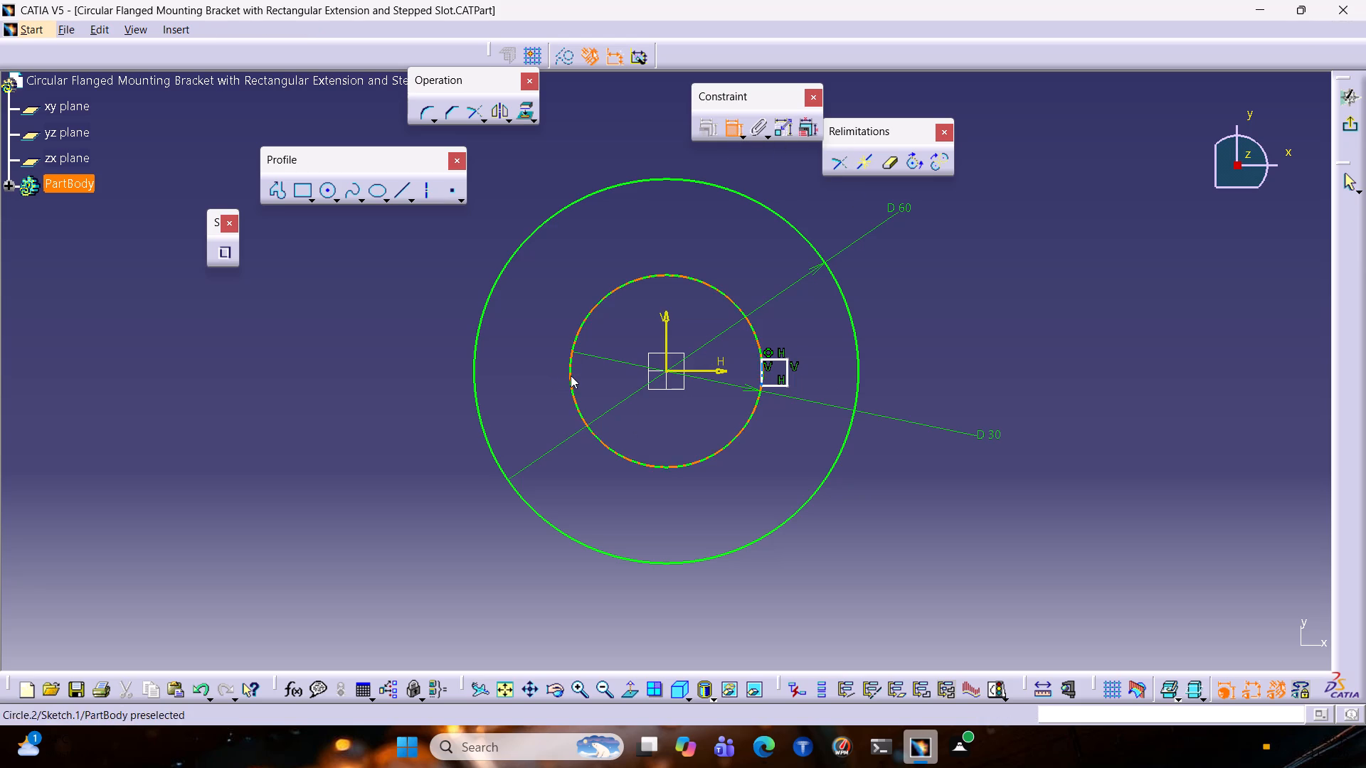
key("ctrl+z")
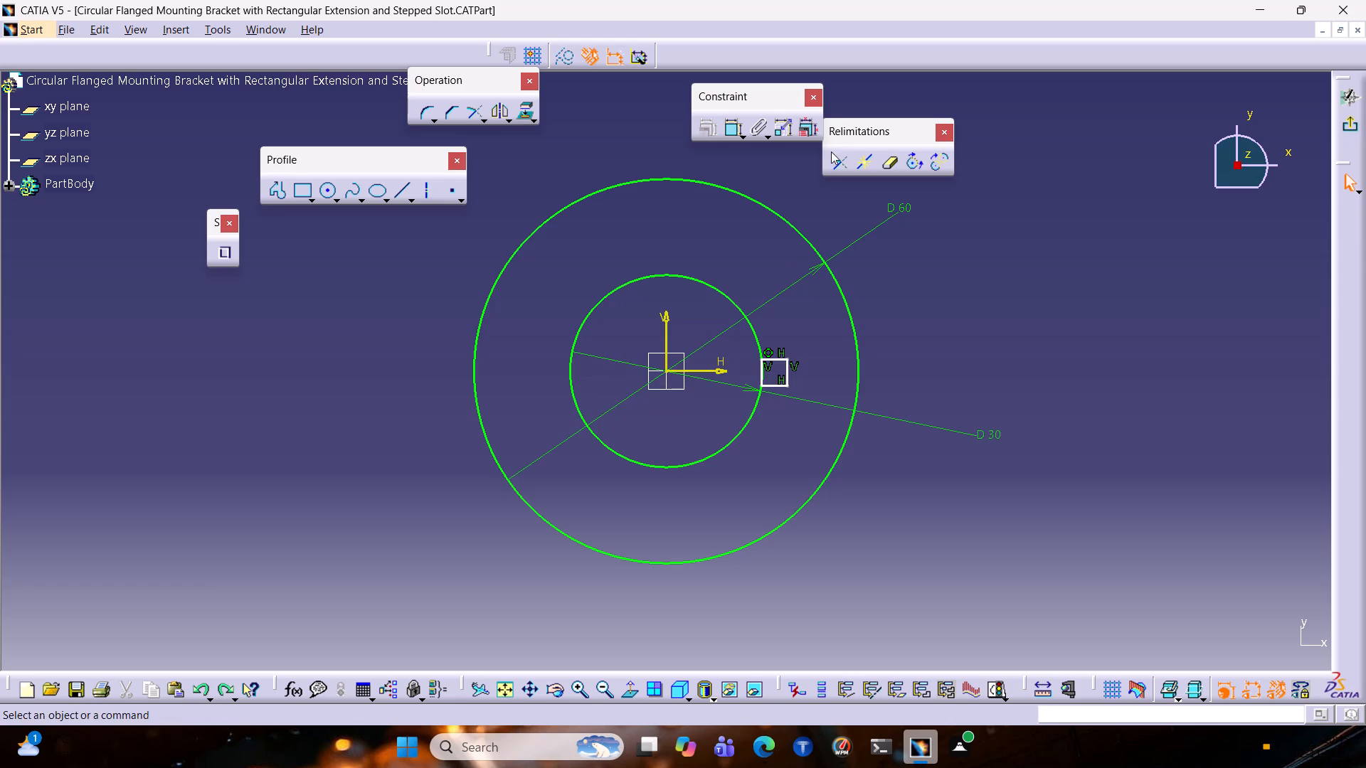
Constrain the distance from the rectangle's outer vertical edge to the far side of the inner circle to 34 mm.
left_click(730, 132)
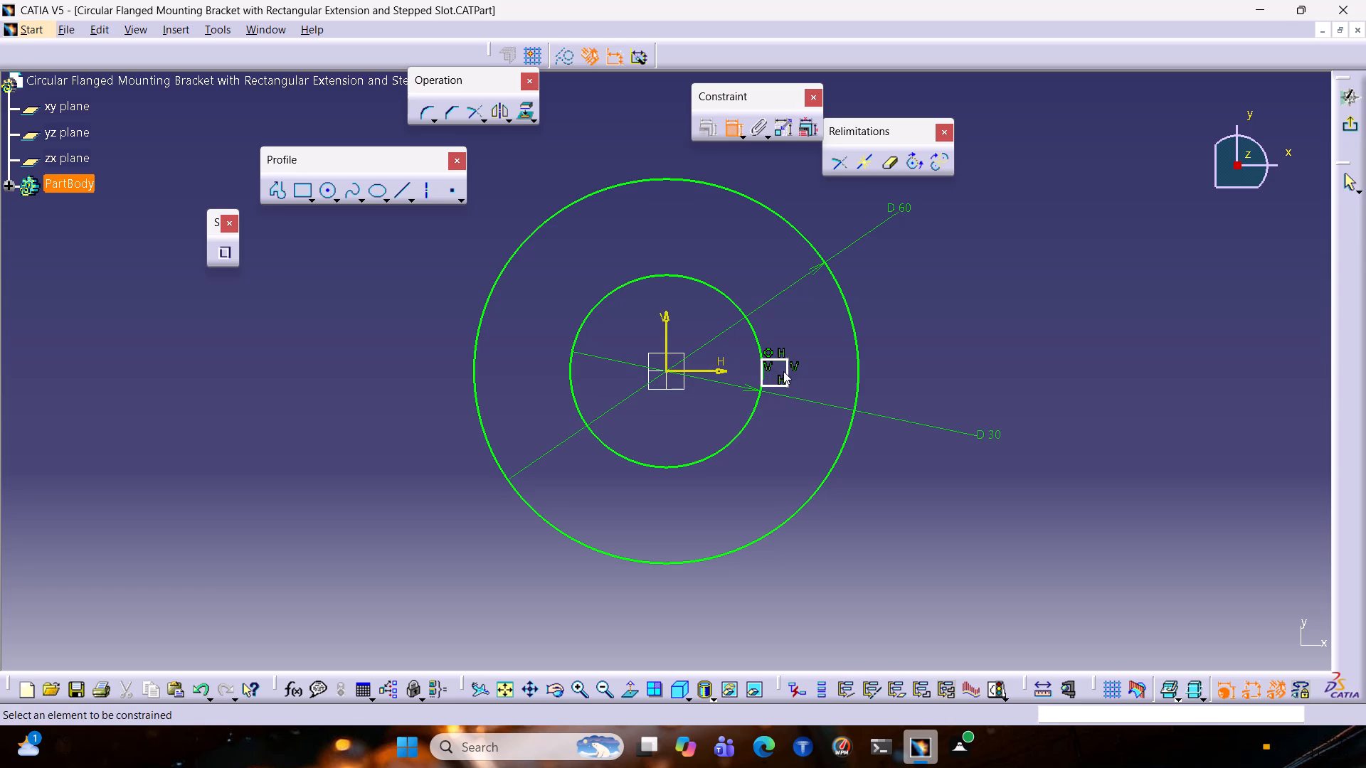
left_click(788, 373)
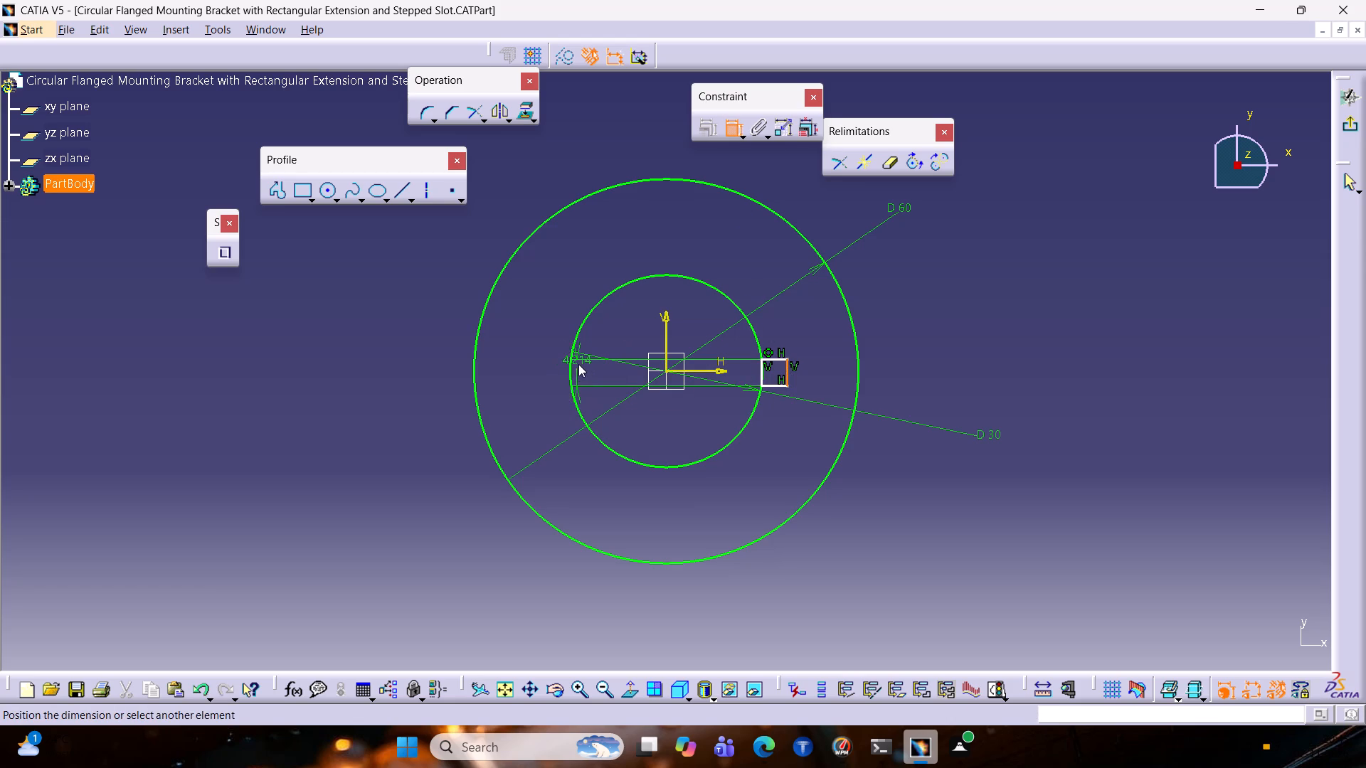
left_click(571, 368)
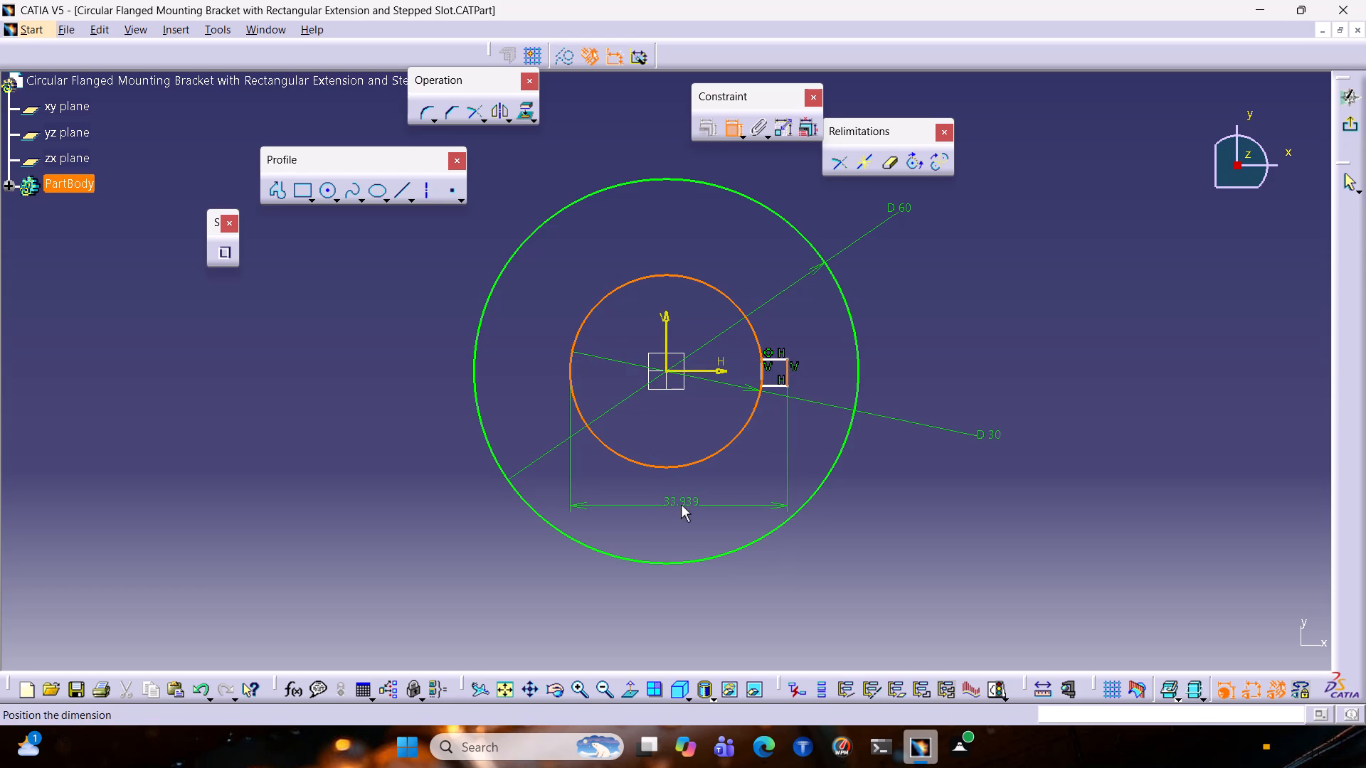
left_click(681, 504)
double_click(681, 503)
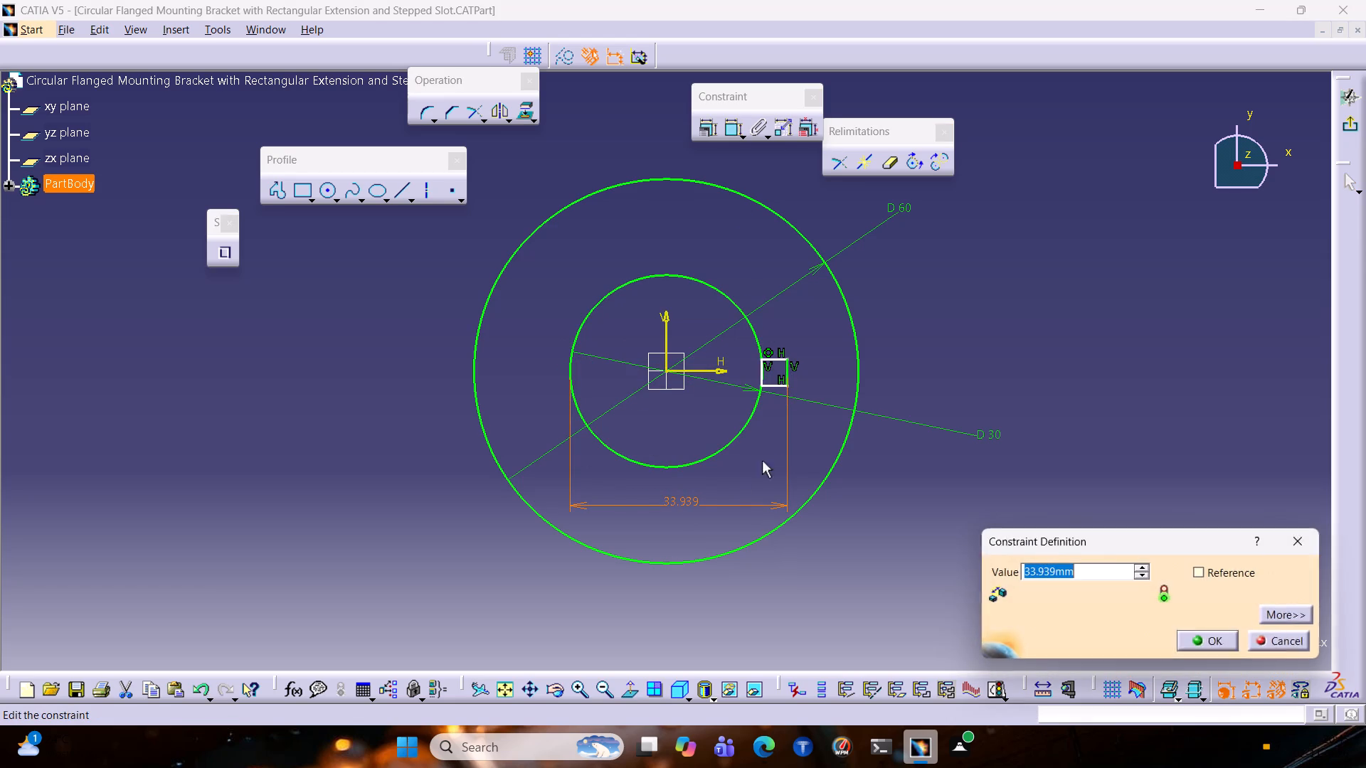
type("34")
key("Return")
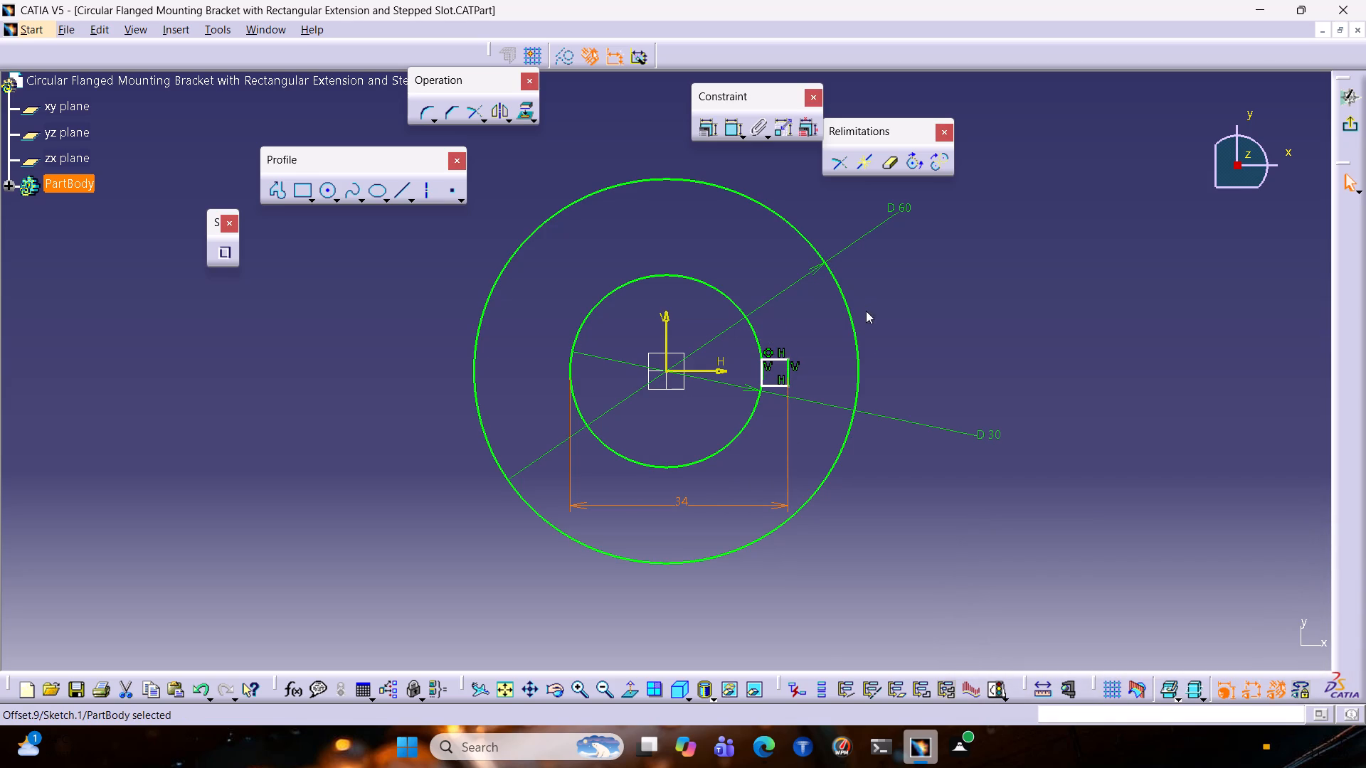
Constrain the length of the rectangle's outer vertical edge to 8 mm.
left_click(788, 373)
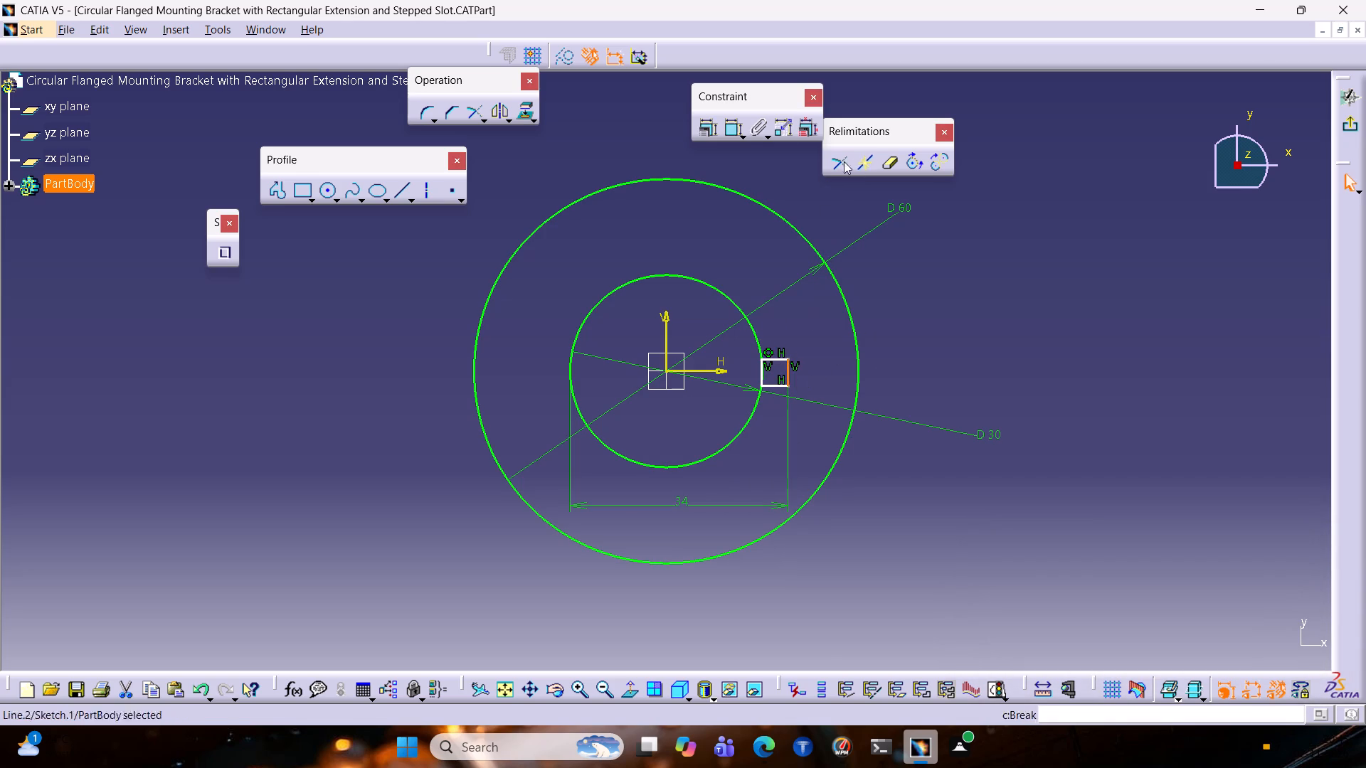
left_click(732, 126)
left_click(823, 378)
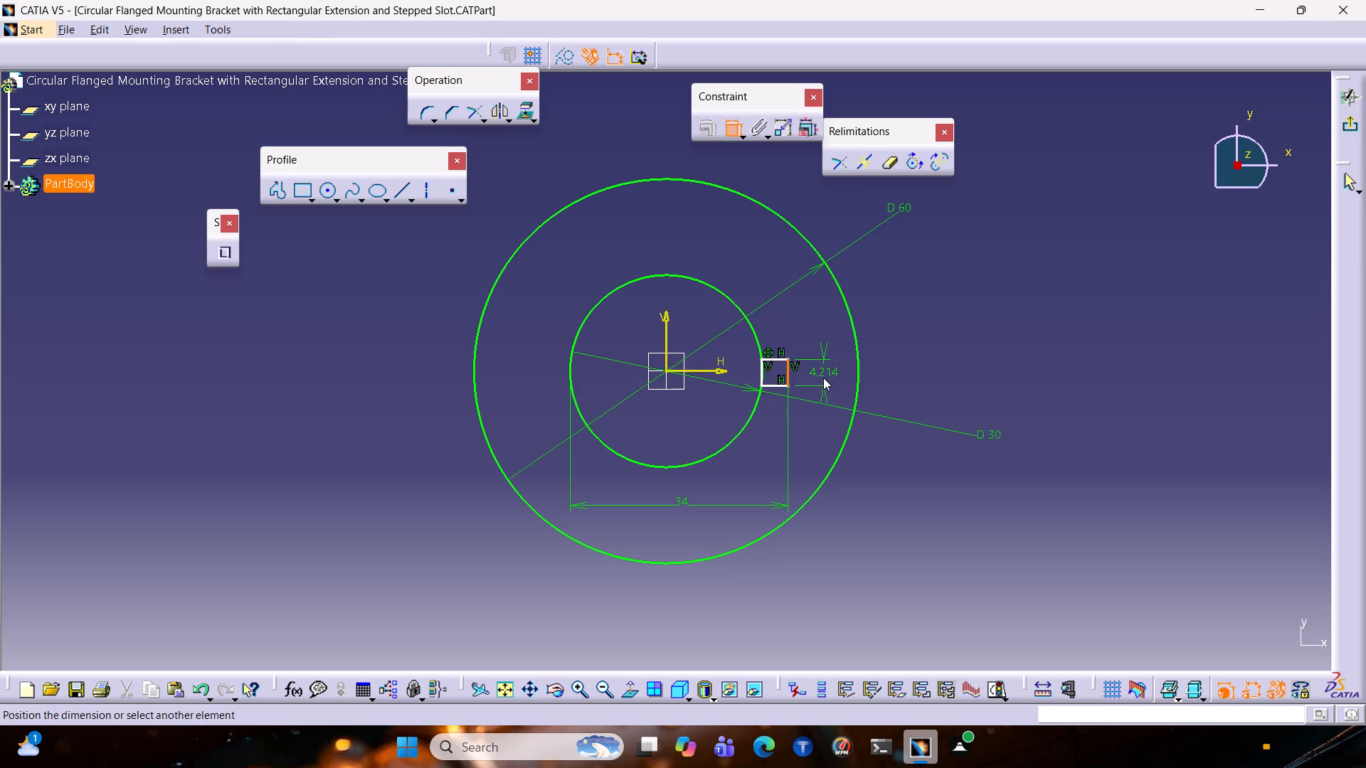
double_click(822, 373)
key("8")
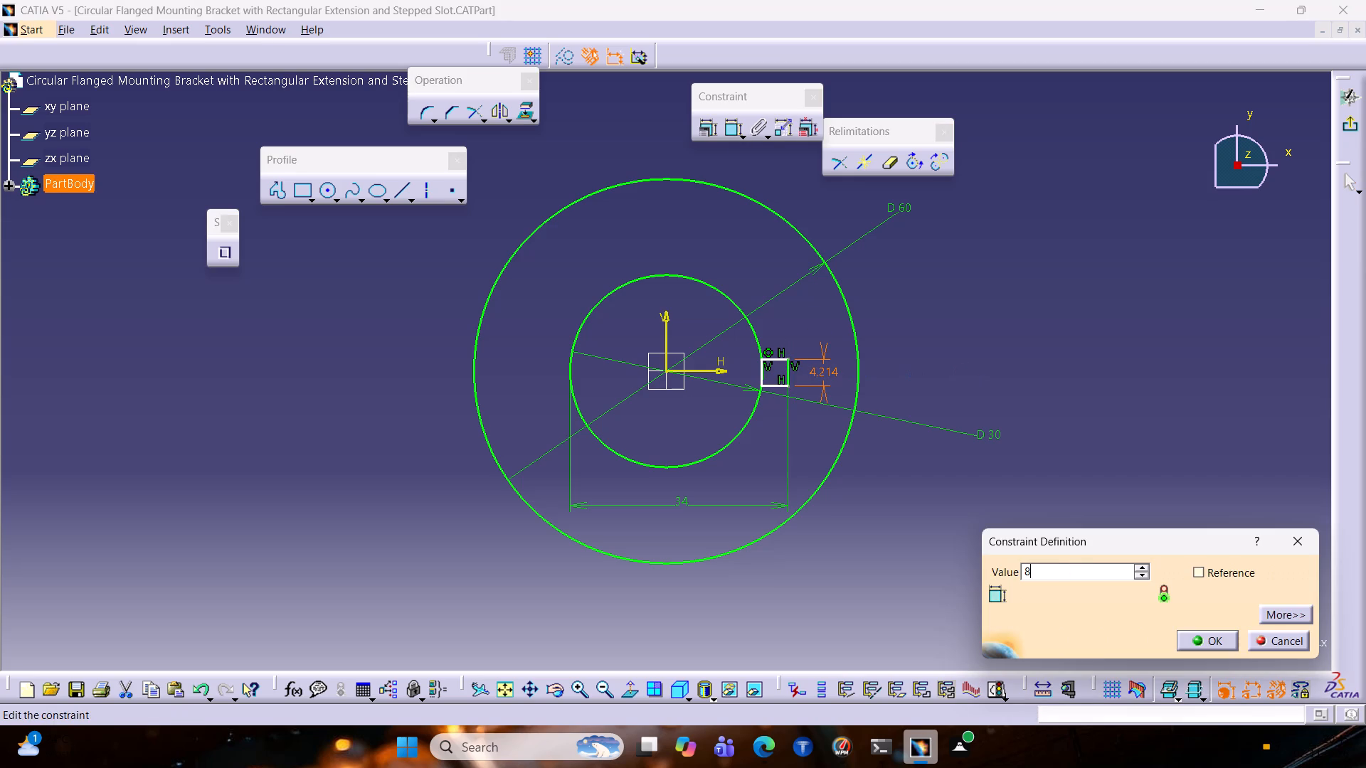
key("Return")
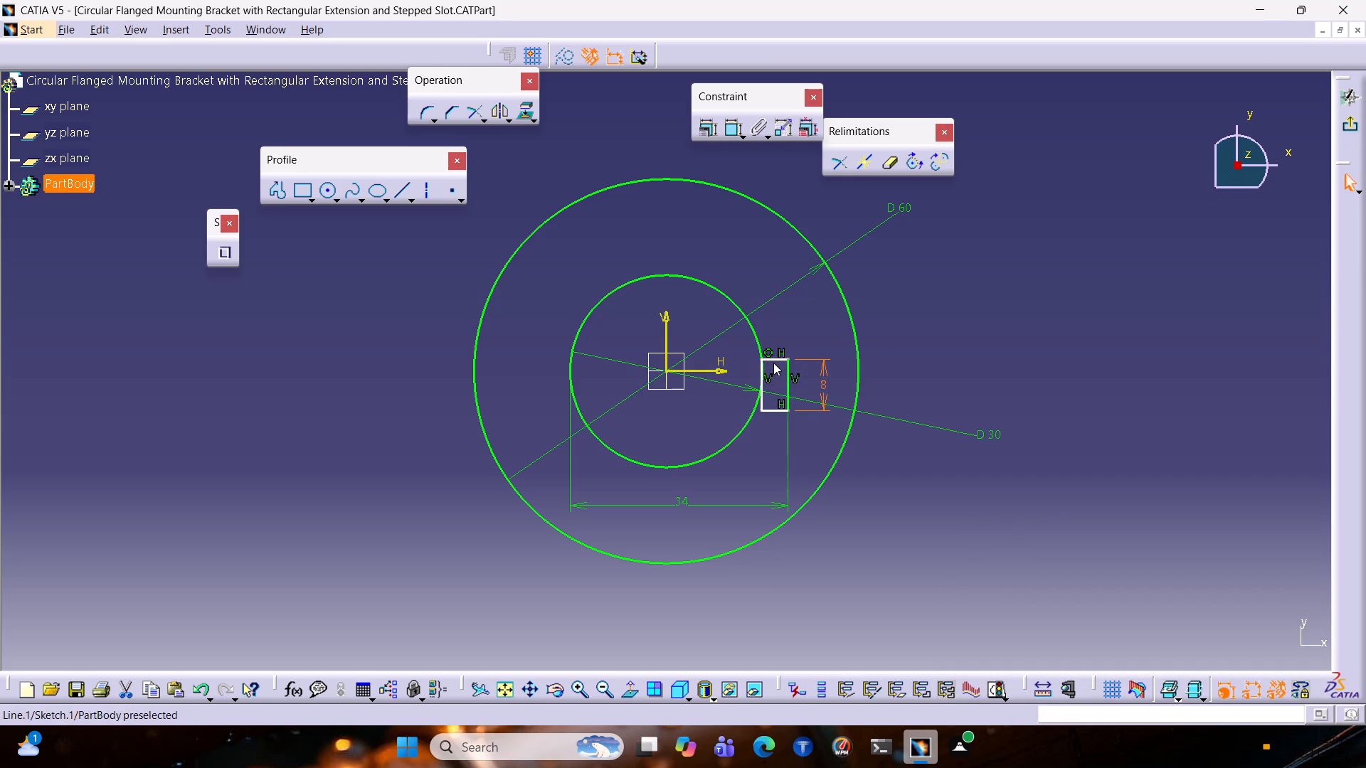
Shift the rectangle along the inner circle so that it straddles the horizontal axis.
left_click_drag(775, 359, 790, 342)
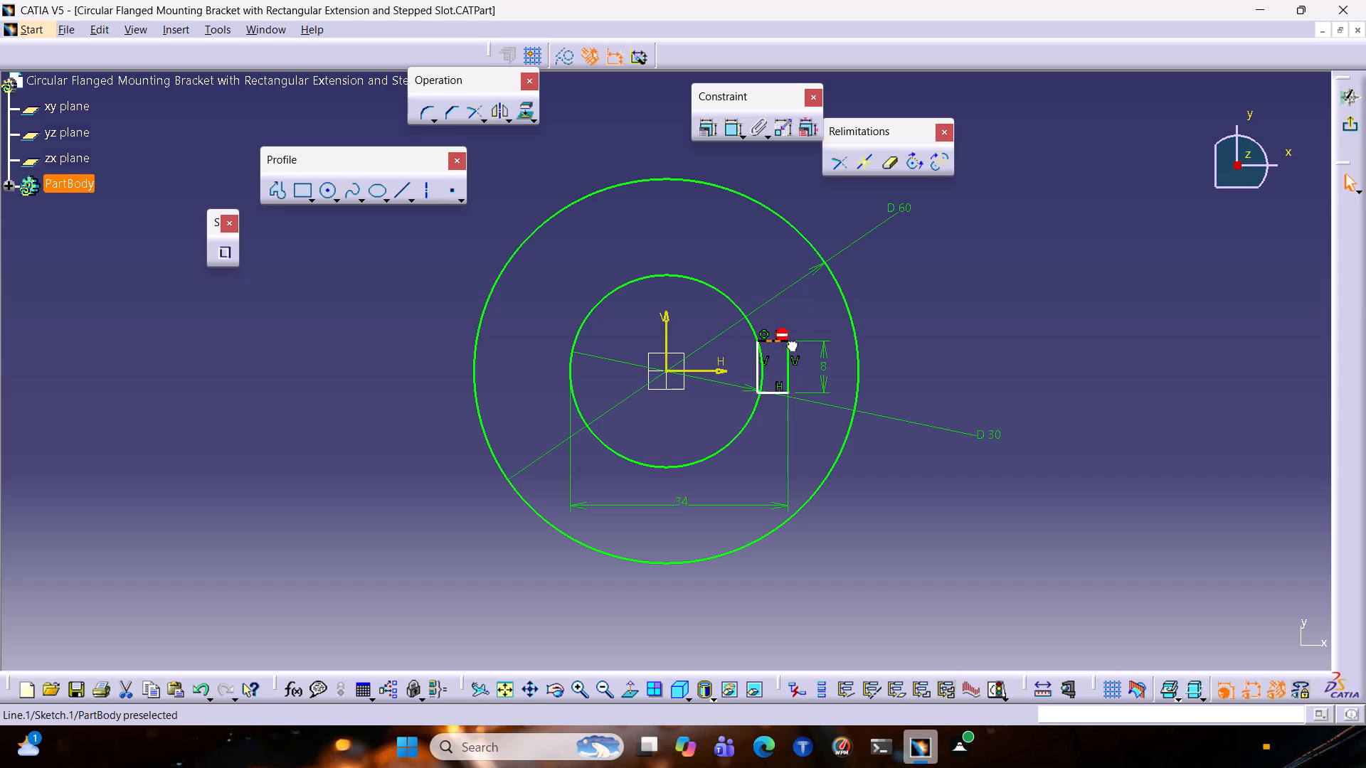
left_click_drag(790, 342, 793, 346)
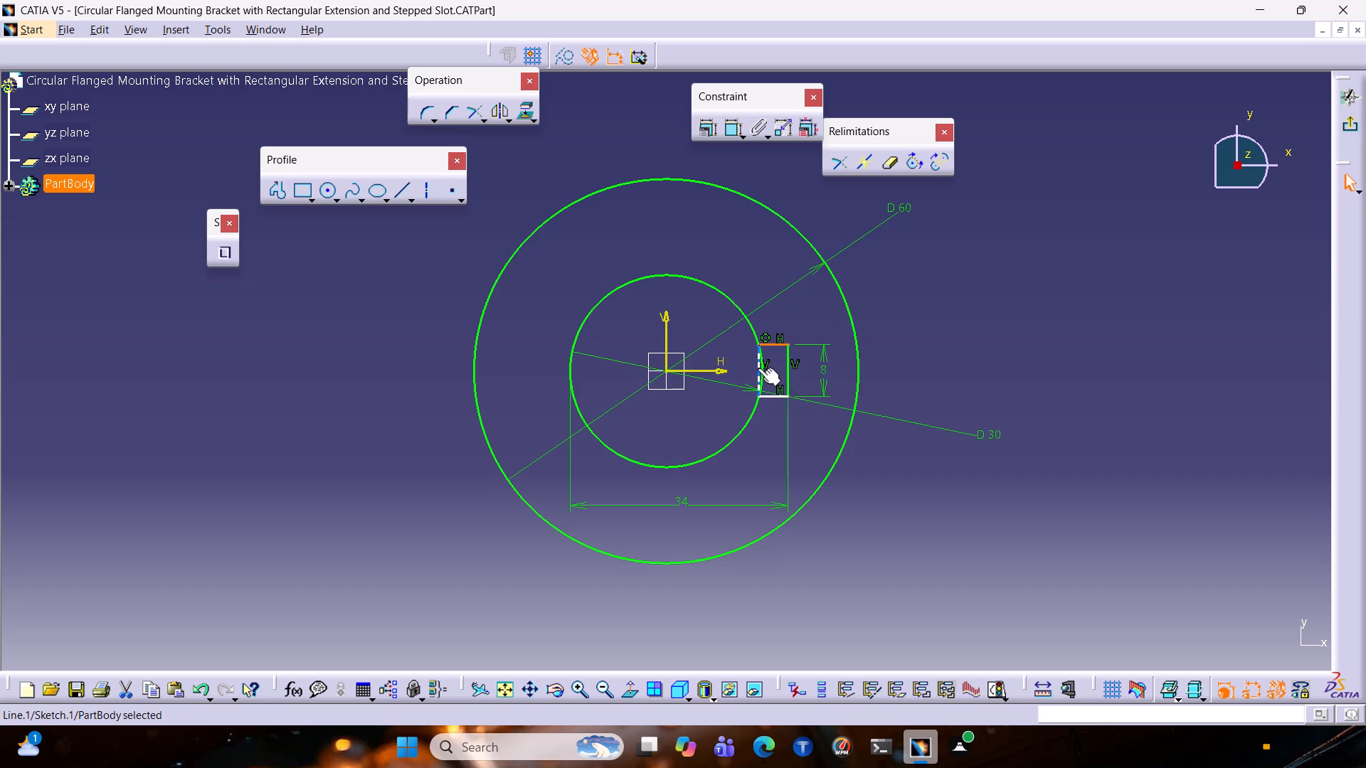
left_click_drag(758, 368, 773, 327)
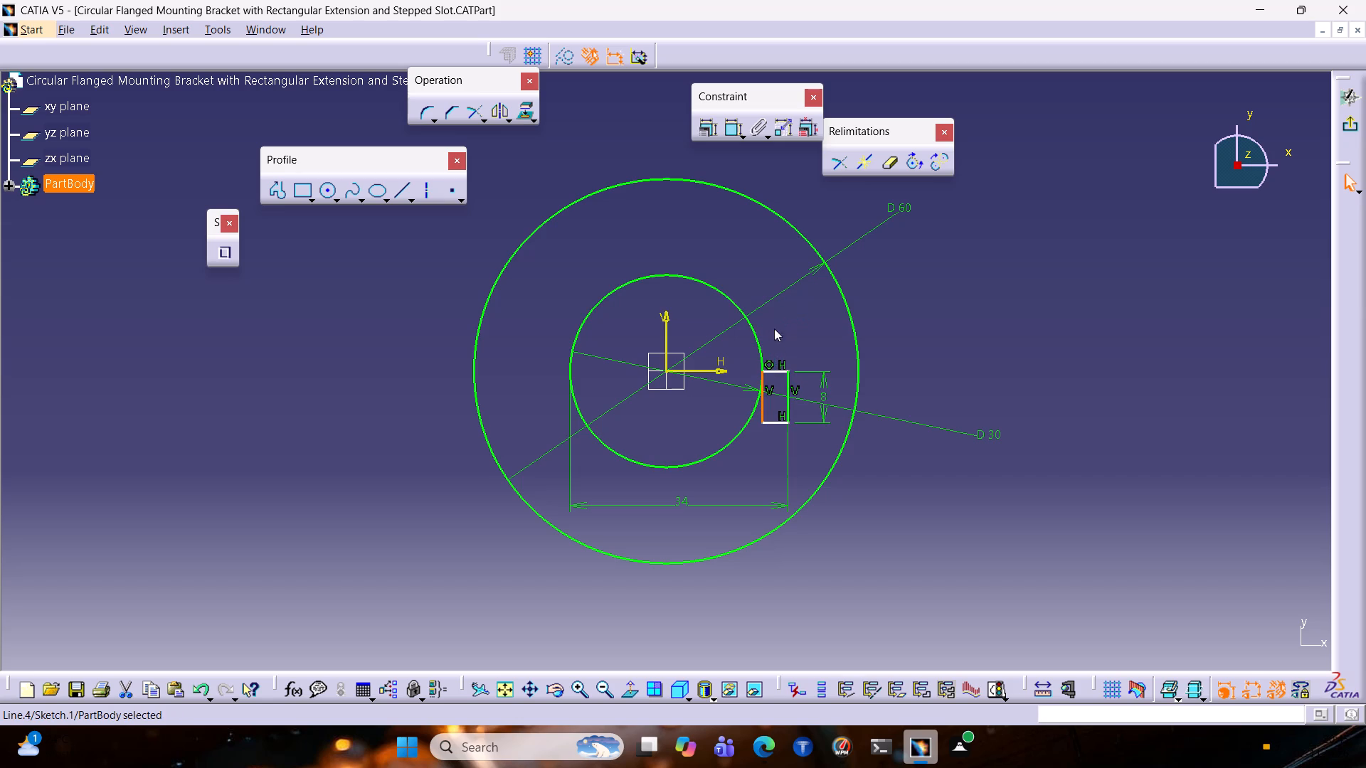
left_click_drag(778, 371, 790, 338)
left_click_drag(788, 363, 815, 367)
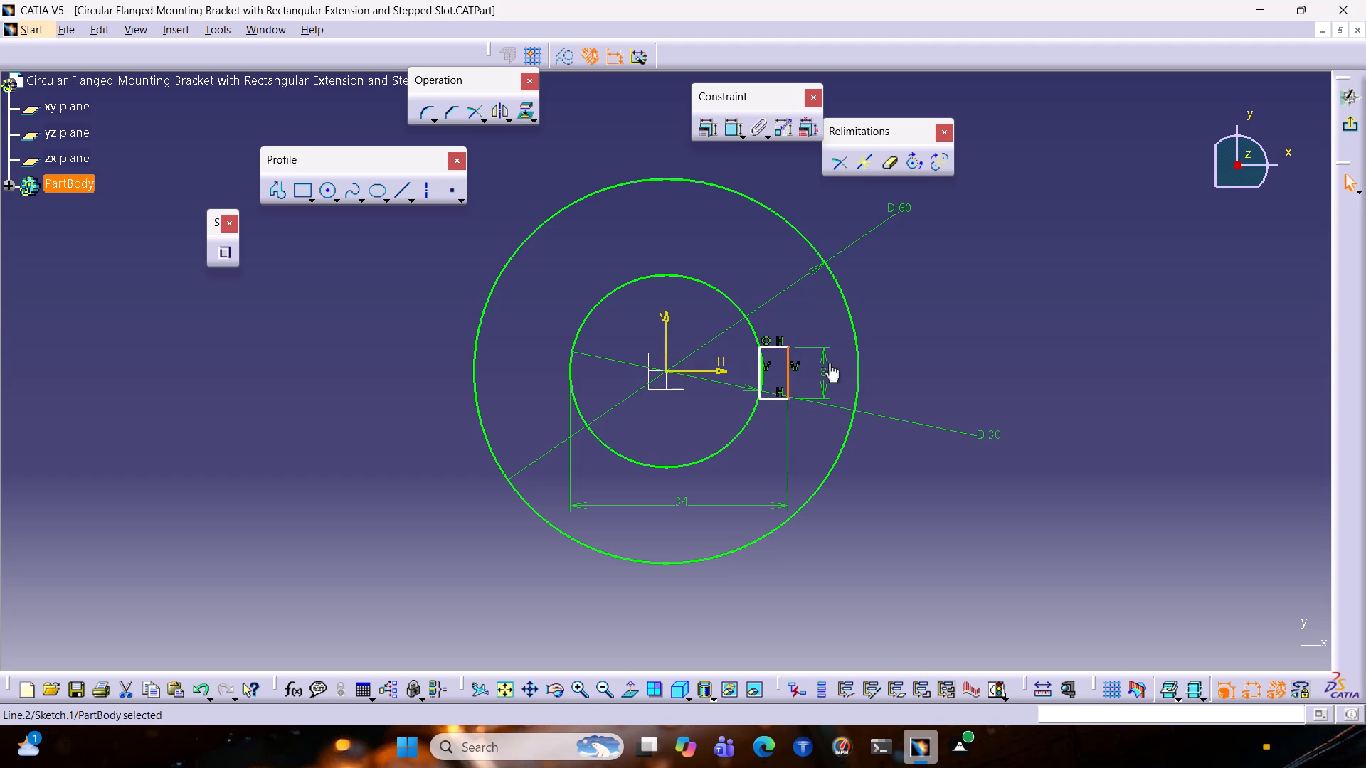
Draw a horizontal 15 mm line from the sketch origin to the inner circle, using the Profile tool.
middle_click_drag(813, 375, 840, 310, "ctrl")
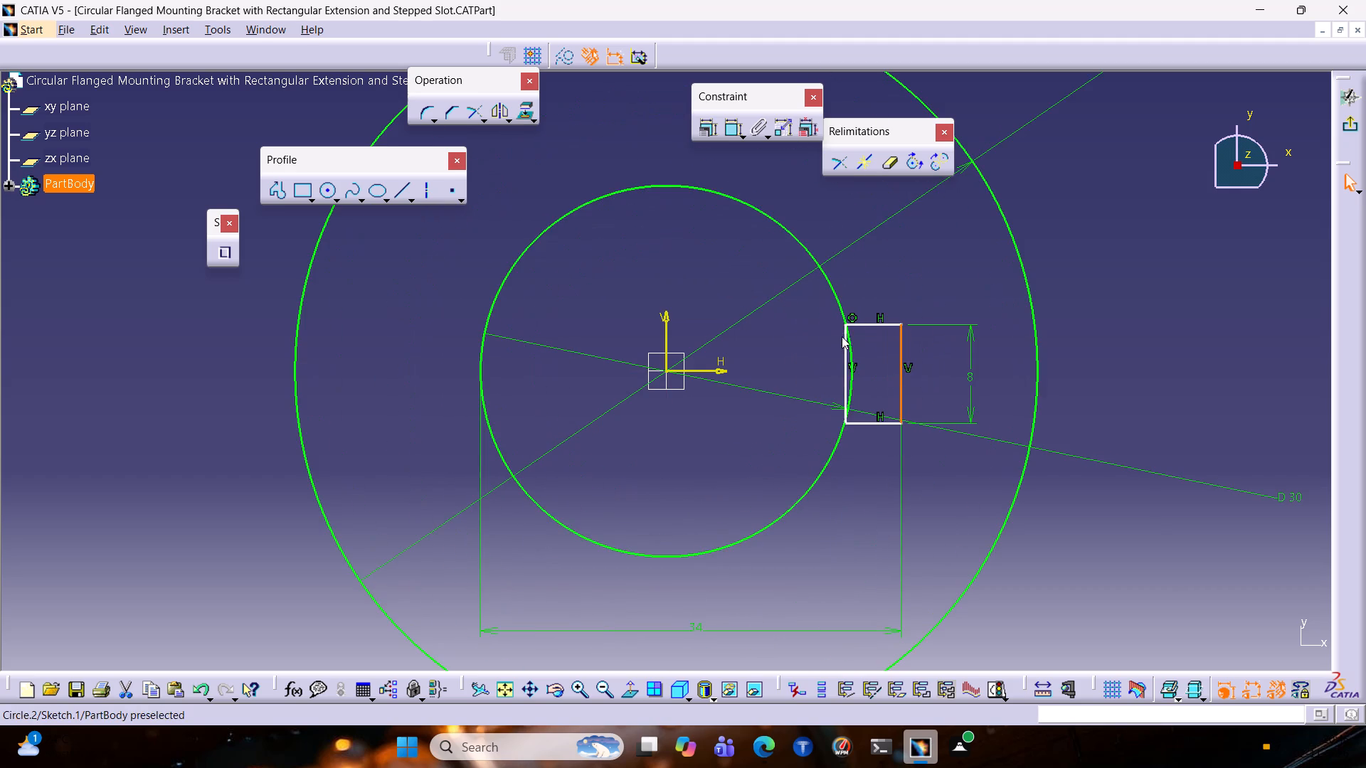
left_click(278, 194)
left_click(666, 370)
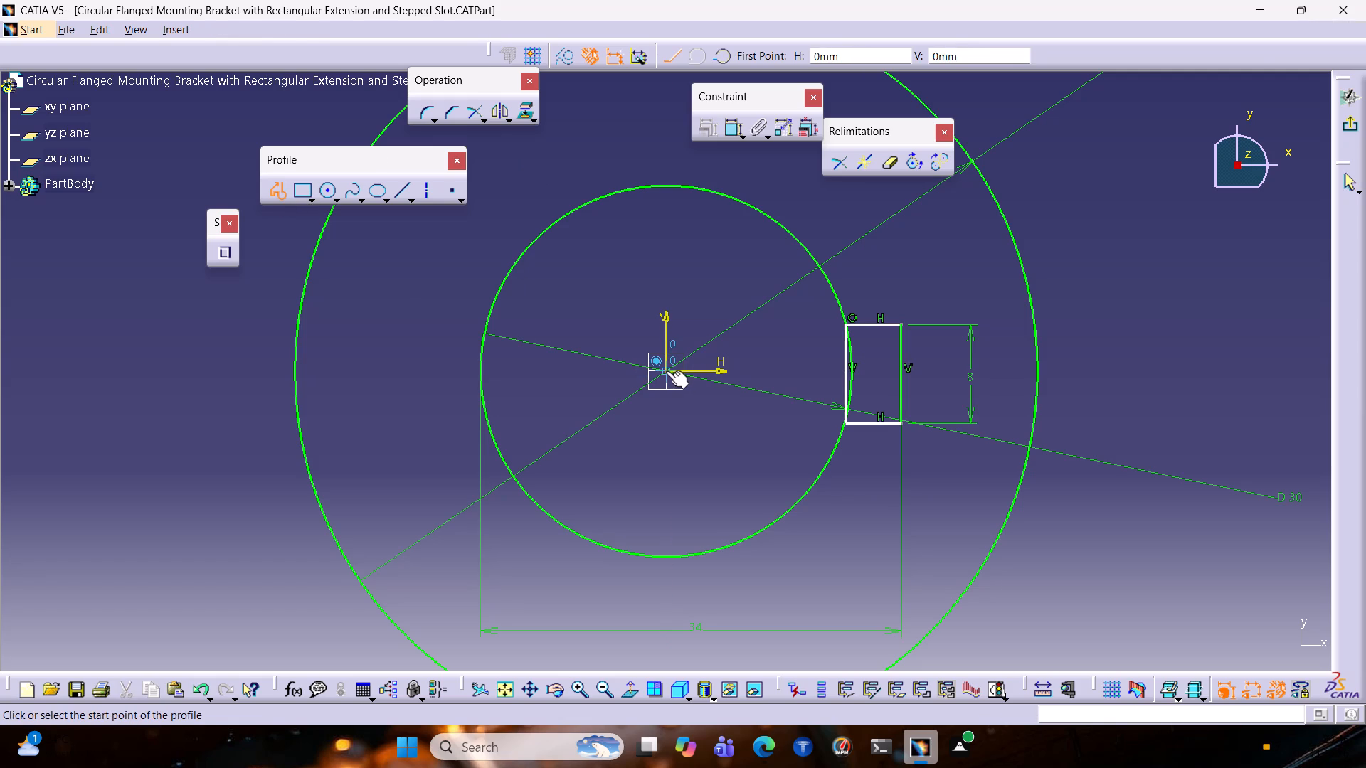
left_click(854, 373)
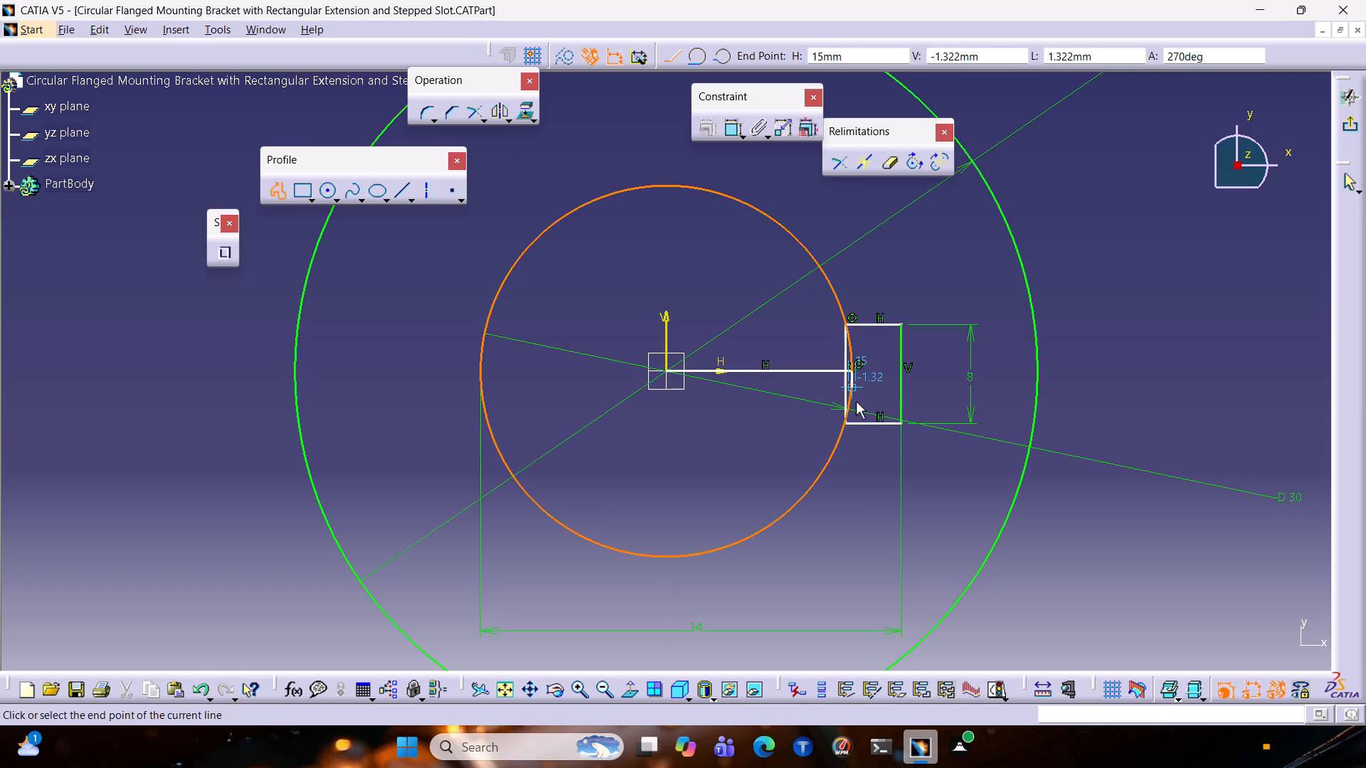
key("Escape")
key("Escape")
Move the rectangle by its inner vertical edge so its upper corner meets the outer end of the horizontal line.
left_click_drag(843, 378, 844, 378)
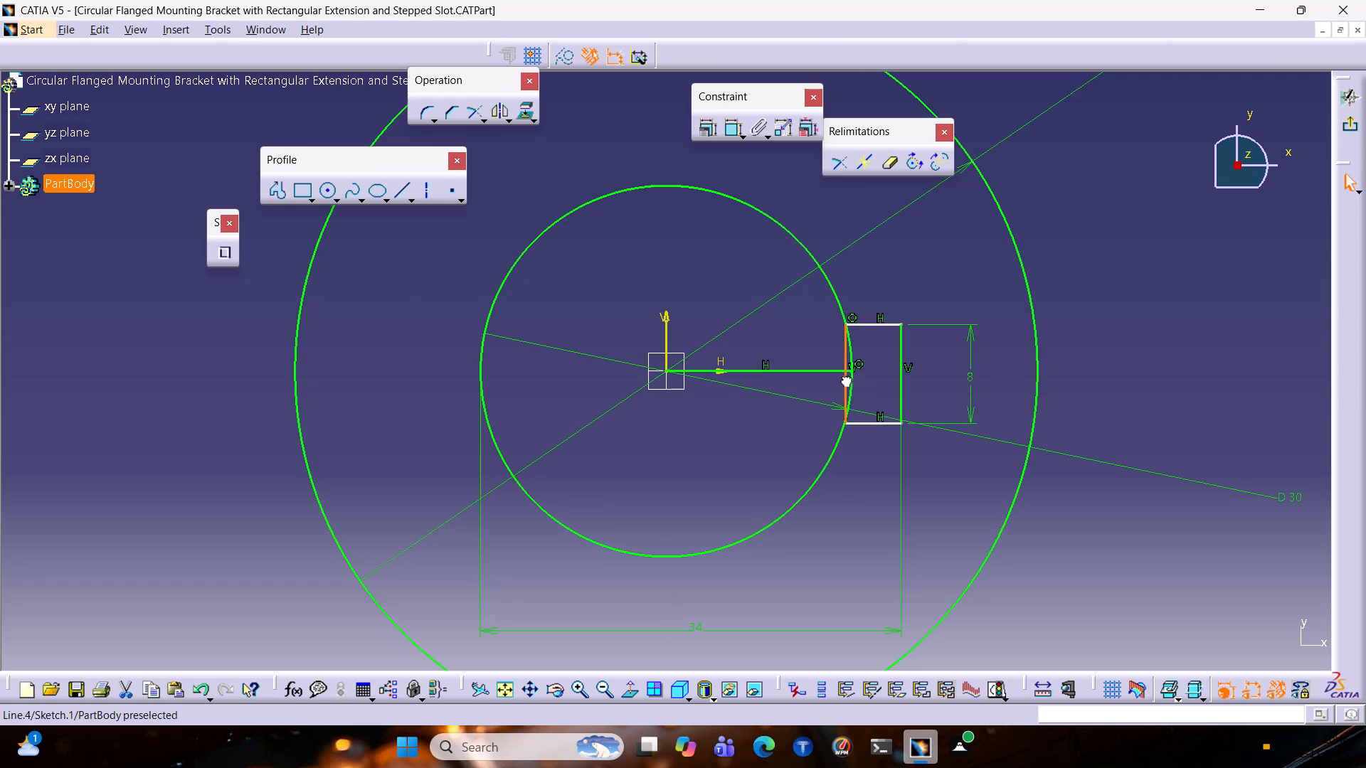
left_click_drag(844, 378, 859, 341)
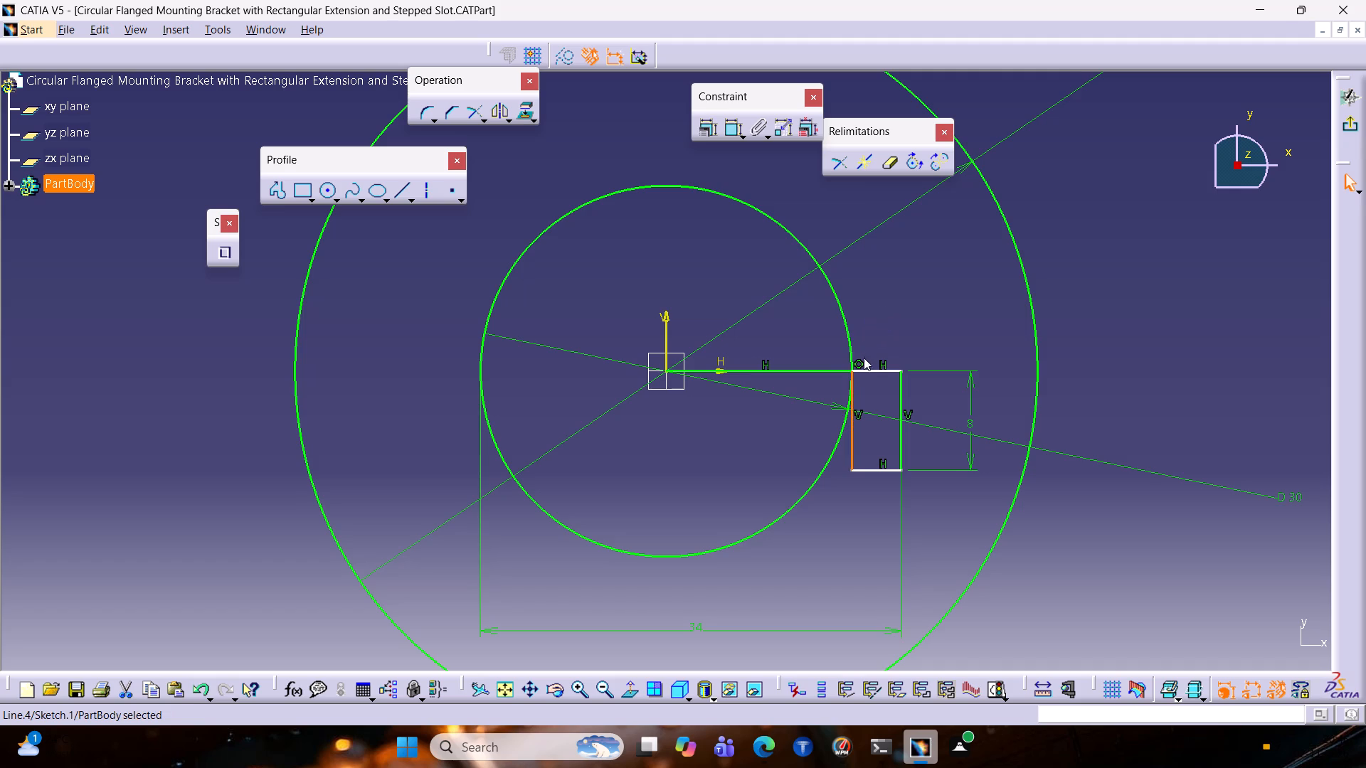
Select the coincidence constraint where the horizontal line and the rectangle's corner meet the inner circle.
left_click(857, 364)
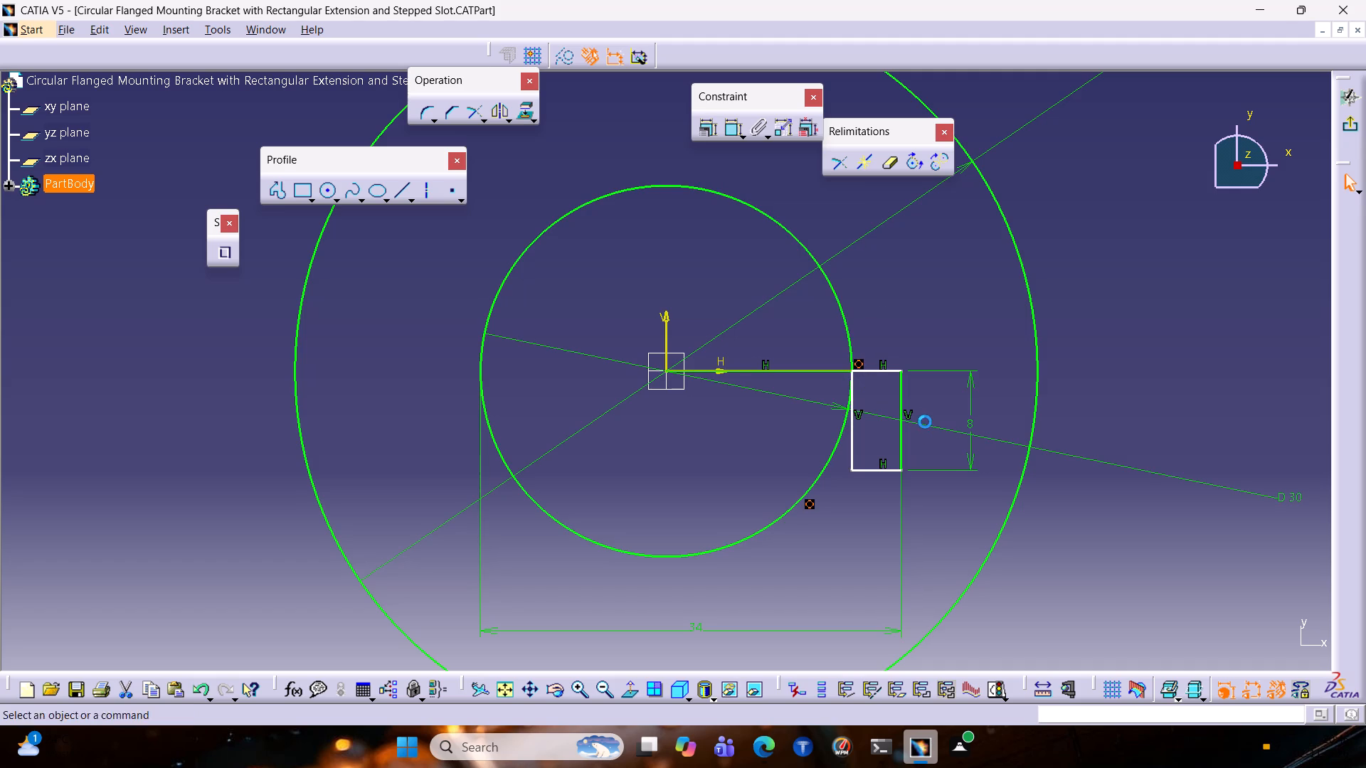
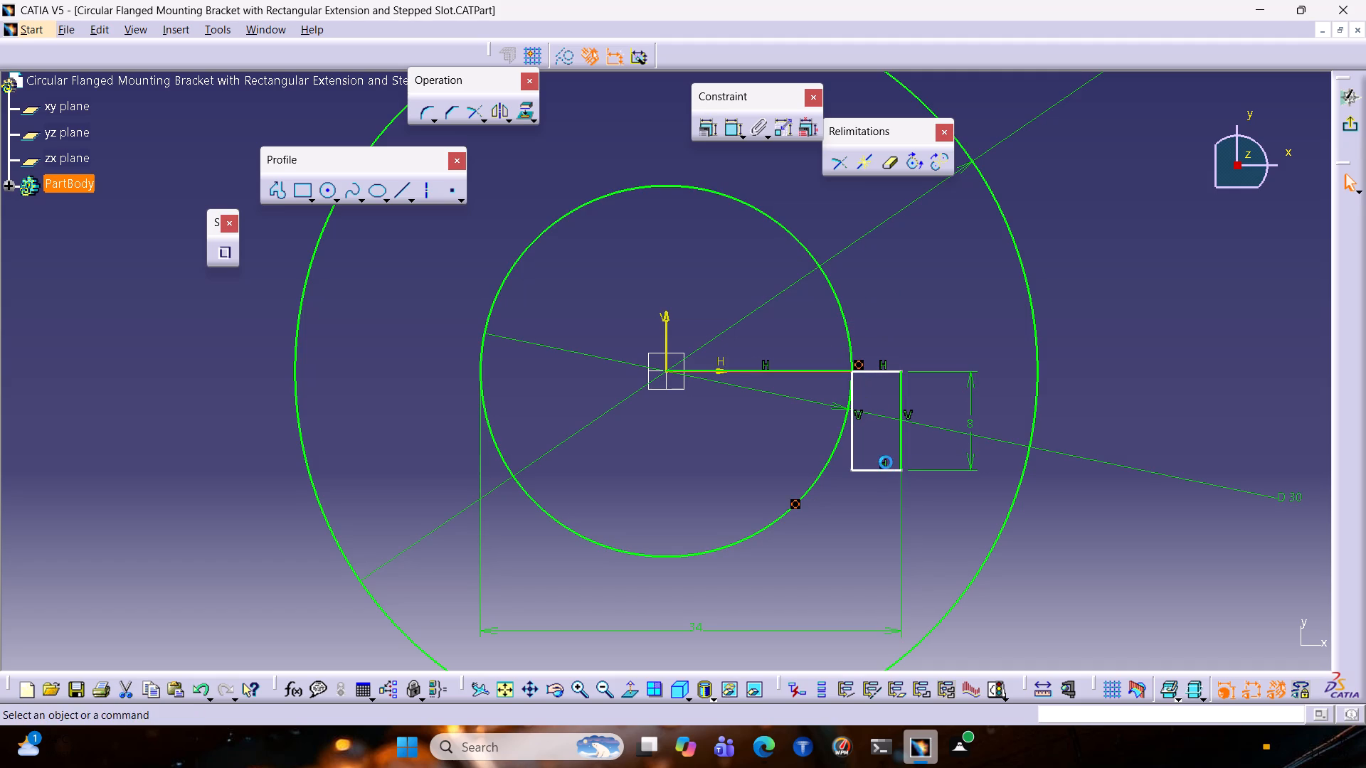
Move the rectangle by its inner vertical edge so it straddles the horizontal axis just outside the inner circle.
left_click_drag(853, 420, 859, 373)
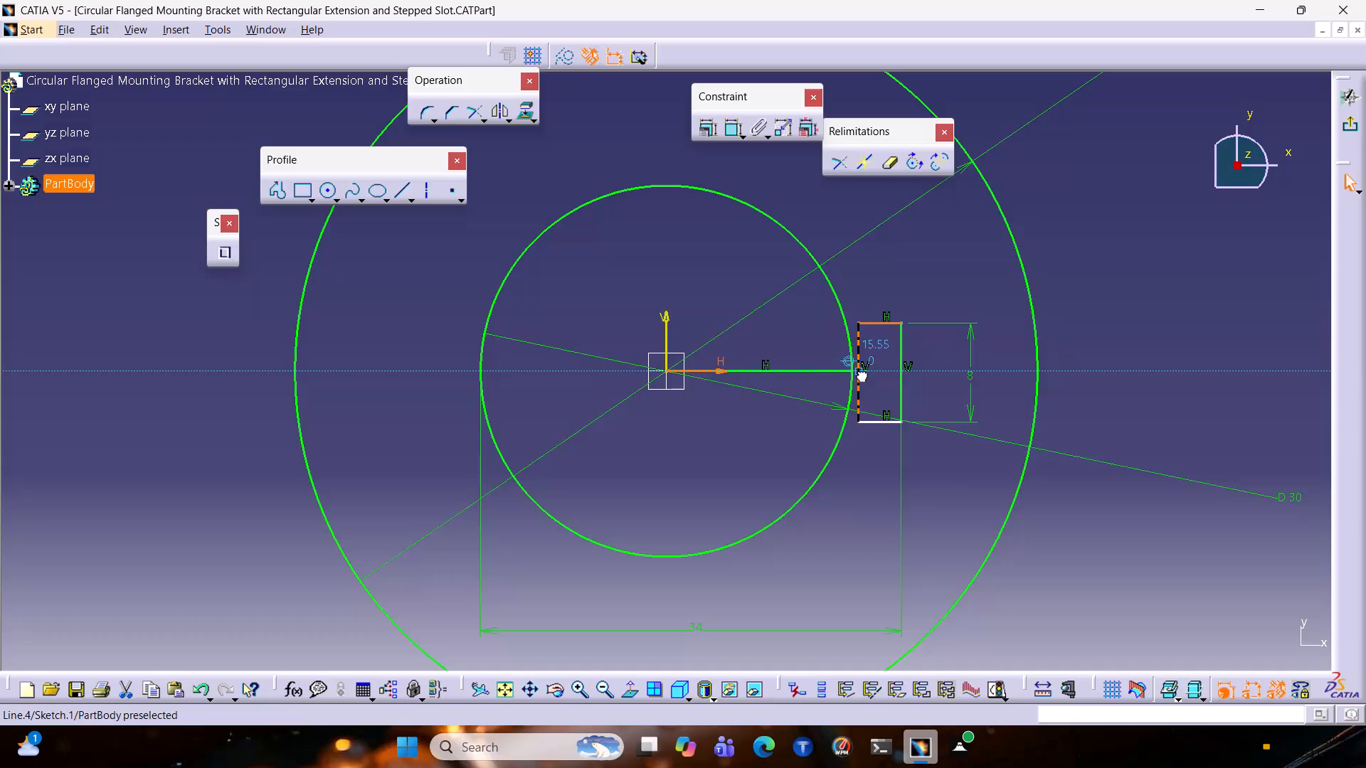
left_click_drag(859, 373, 859, 375)
left_click(859, 375)
Apply a coincidence constraint between the outer end of the horizontal line and the rectangle's inner vertical edge.
left_click(856, 370)
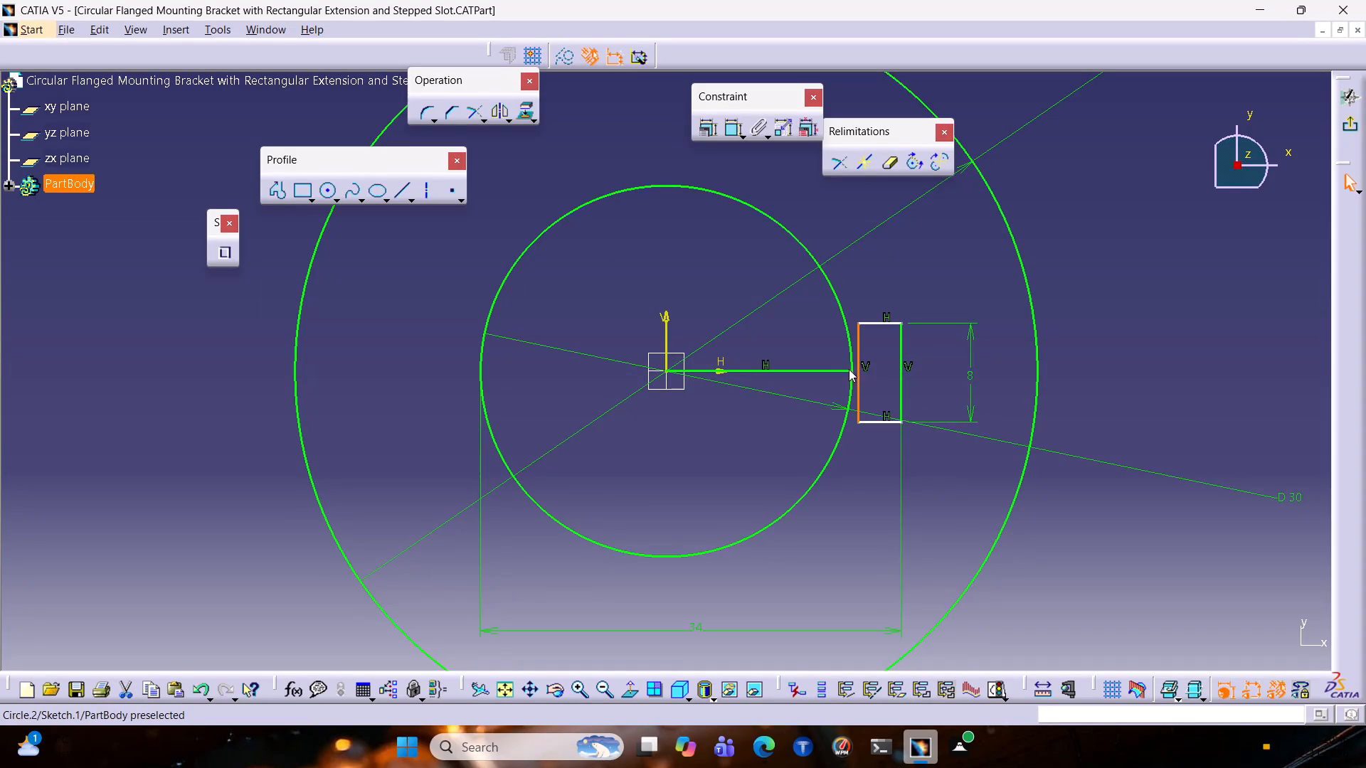
left_click(854, 371, "ctrl")
left_click(705, 137)
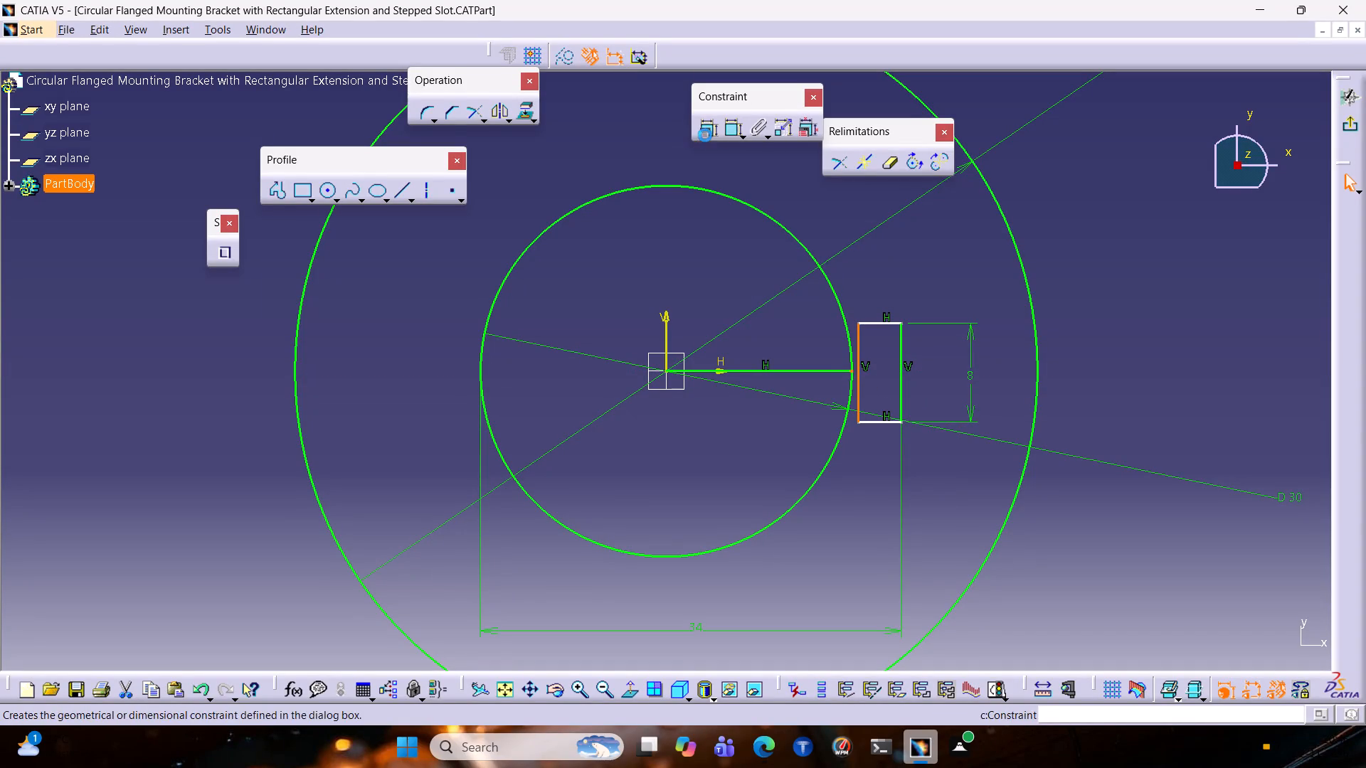
left_click(1236, 394)
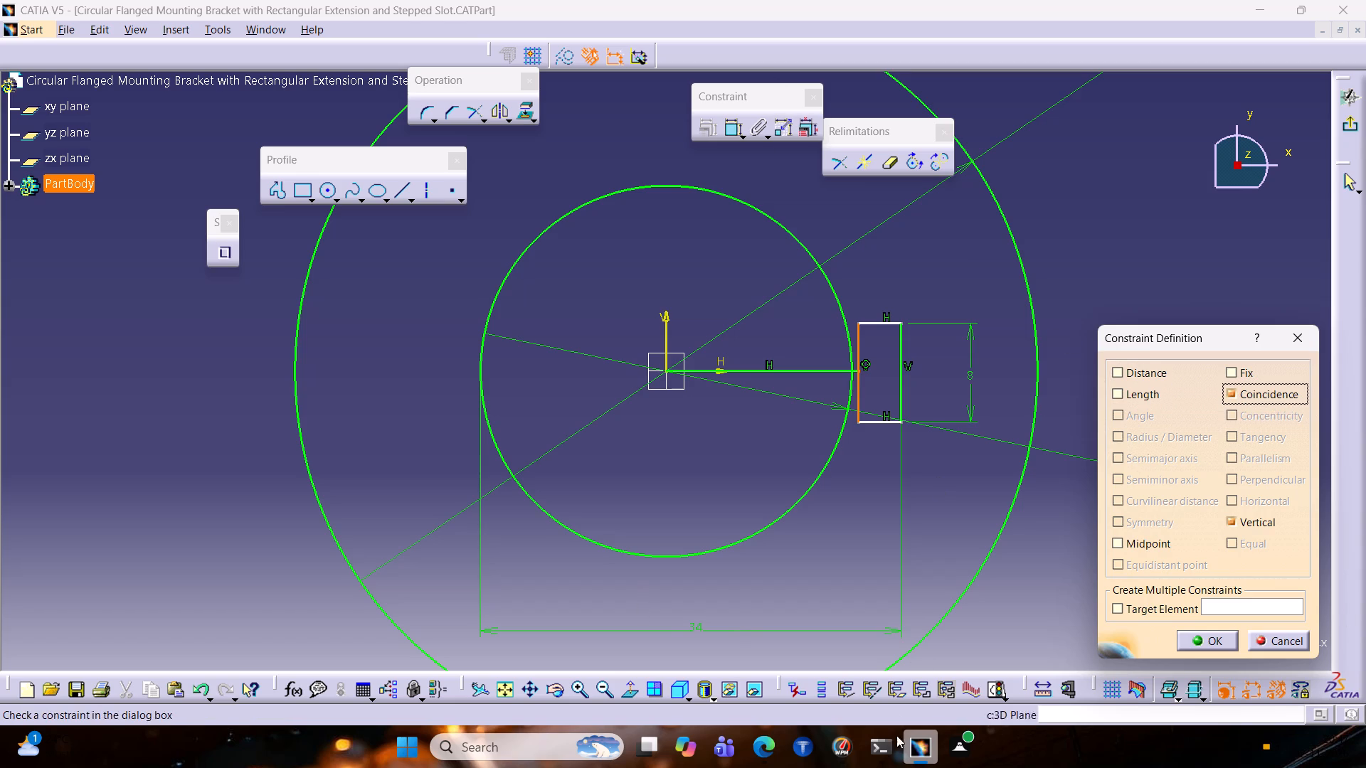
left_click(1210, 637)
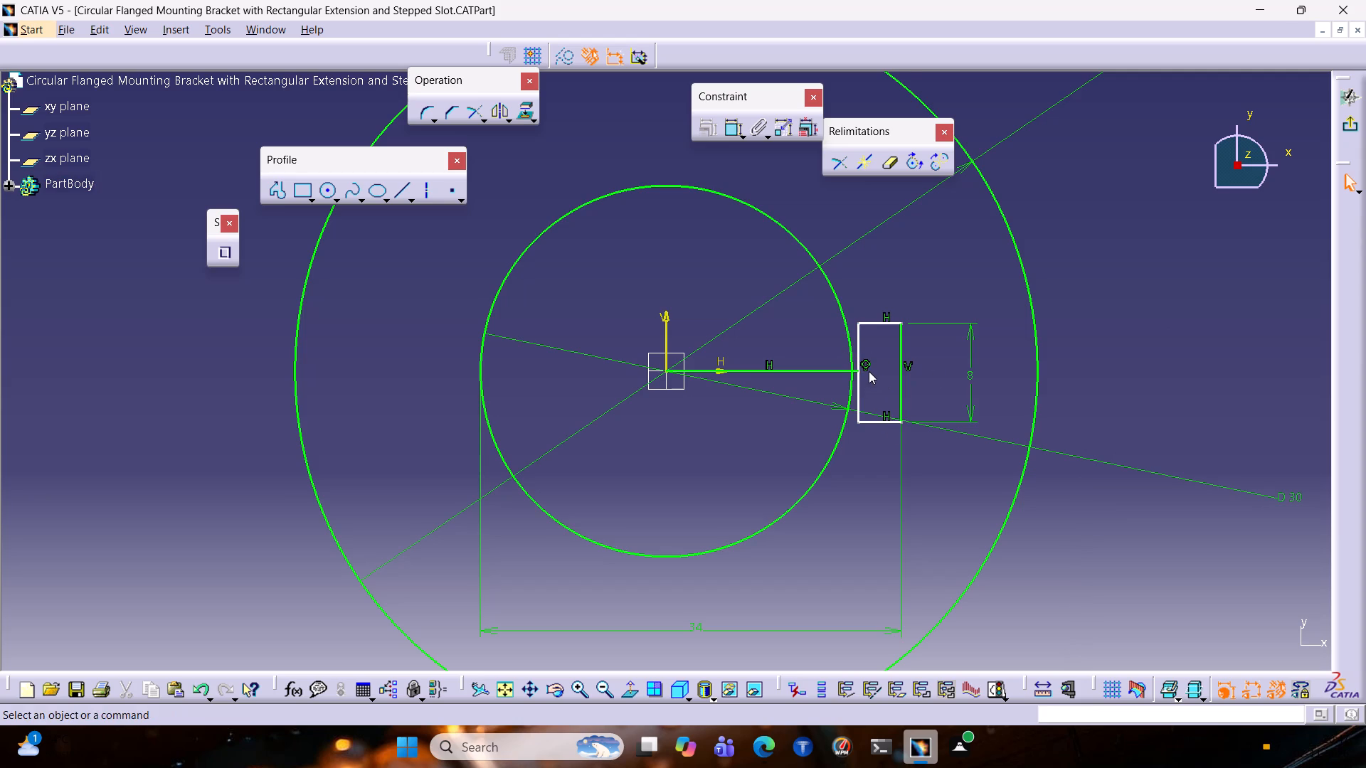
Move the rectangle's inner vertical edge inward onto the inner circle.
middle_click_drag(869, 370, 884, 324, "ctrl")
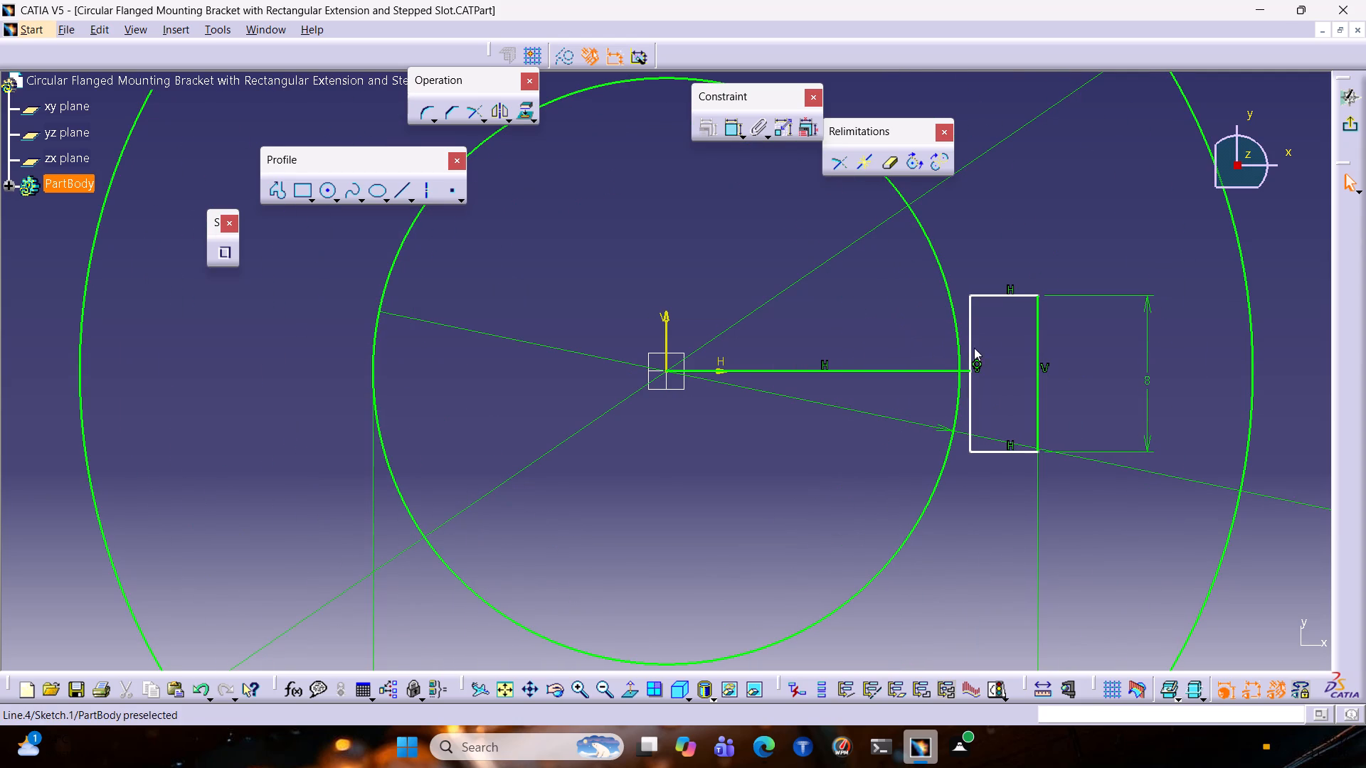
left_click_drag(970, 349, 960, 345)
left_click(1007, 390)
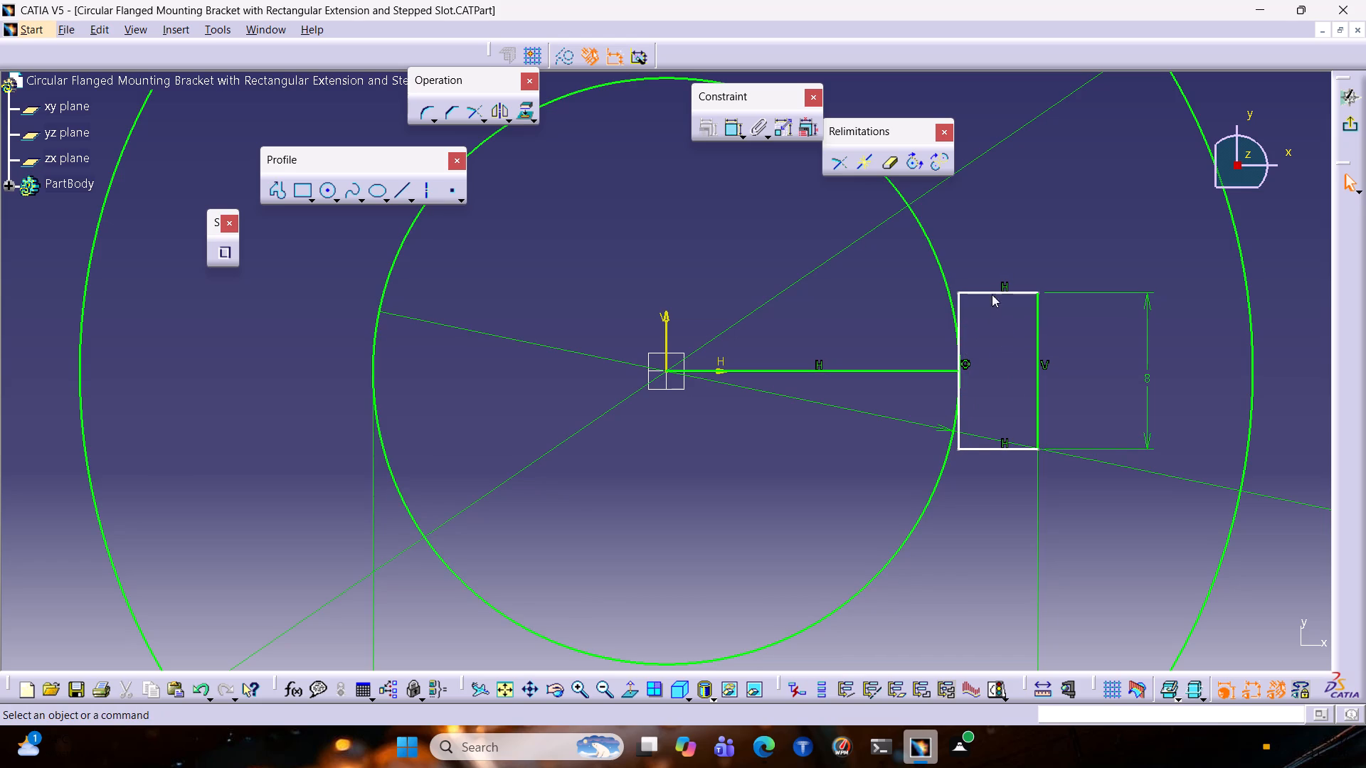
Extend the rectangle's upper and lower horizontal edges inward past the inner circle, using the Trim tool.
left_click(975, 294)
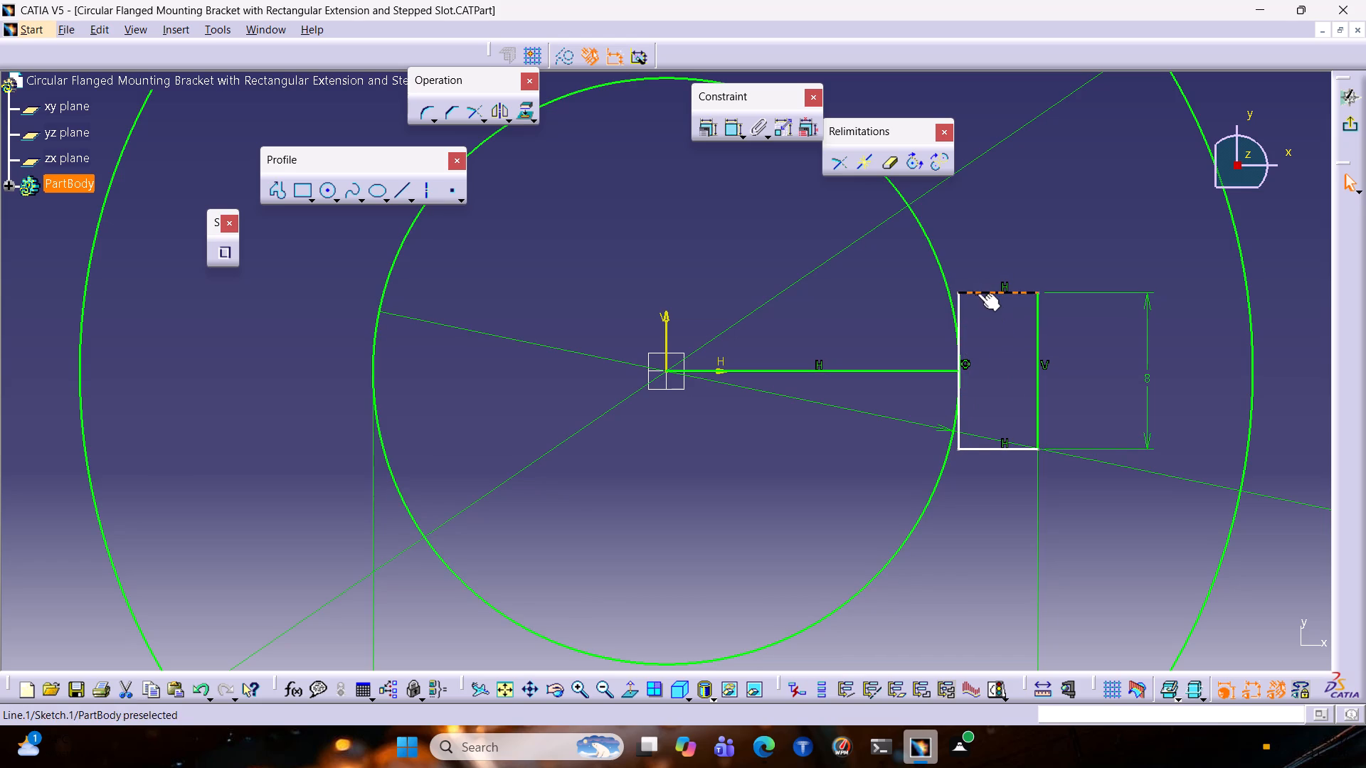
left_click(471, 120)
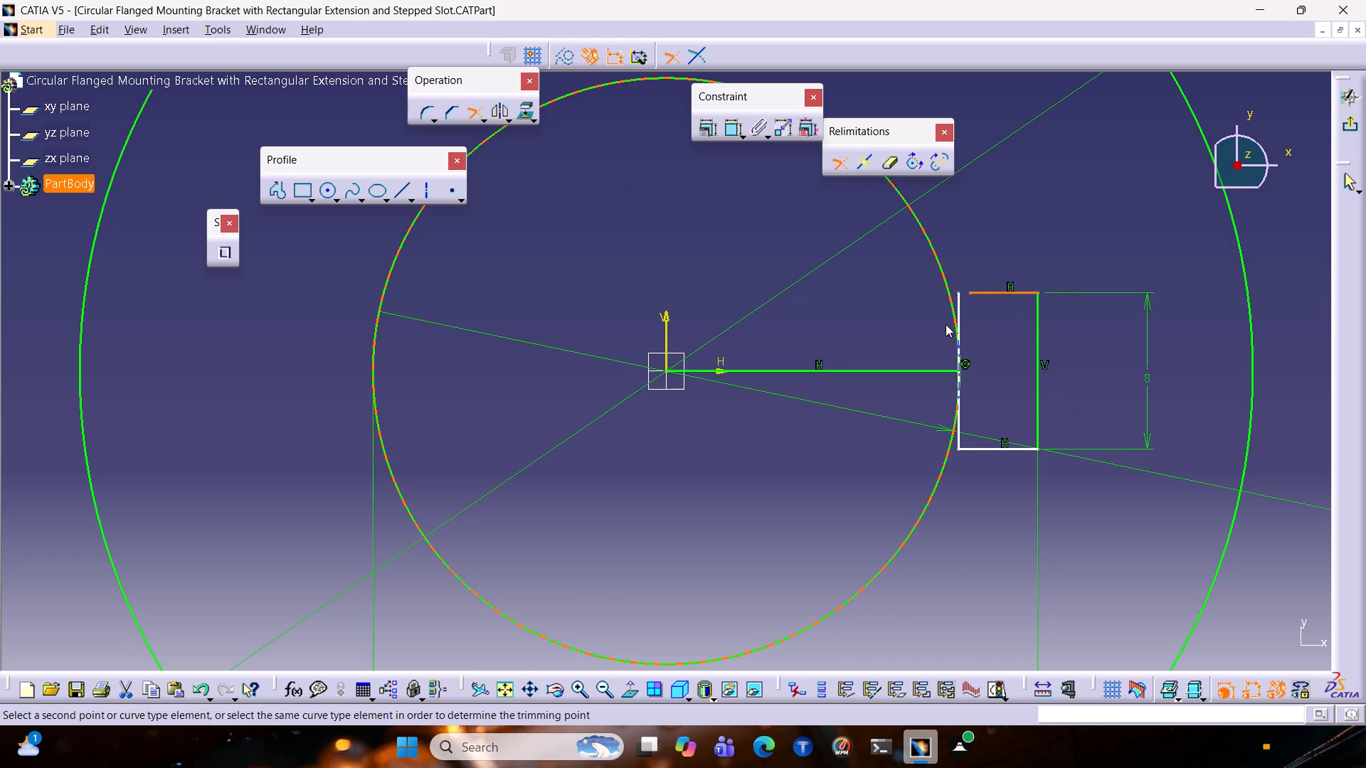
left_click(905, 303)
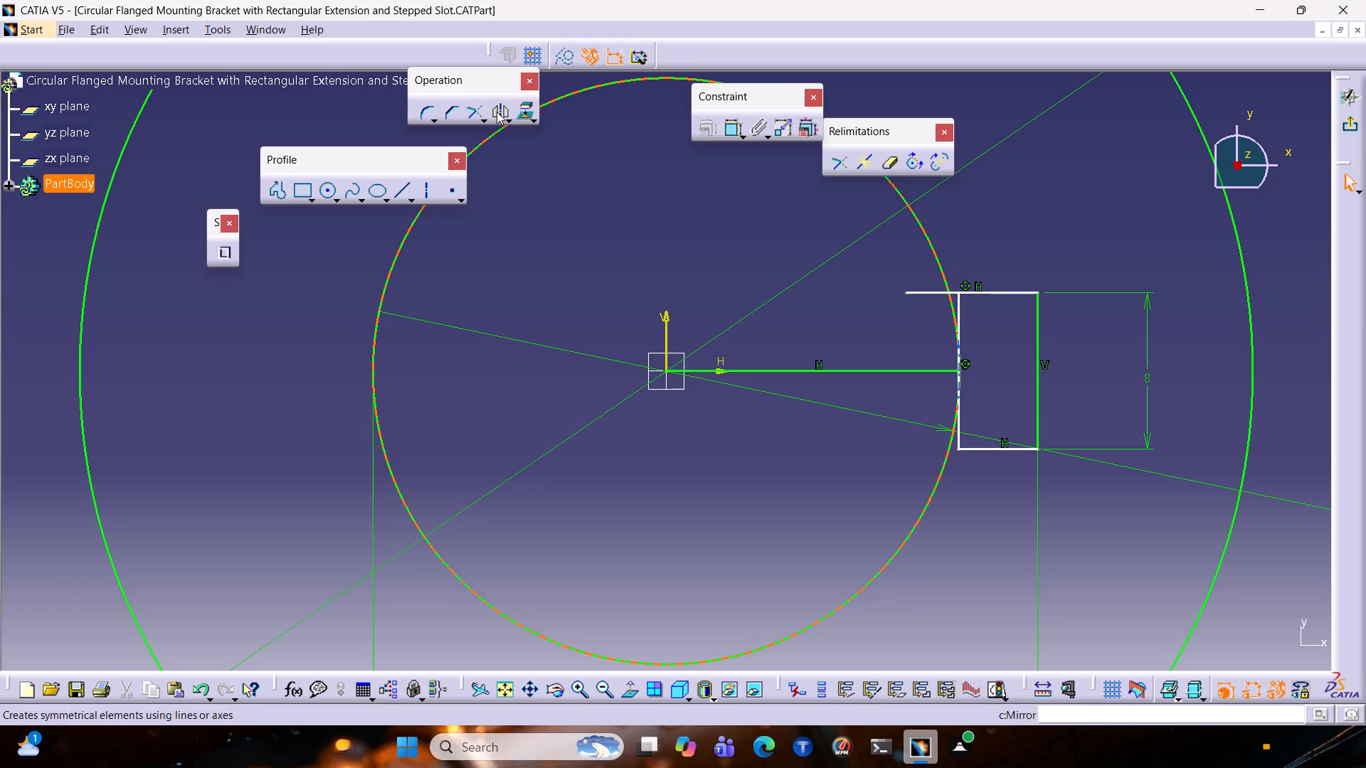
left_click(472, 110)
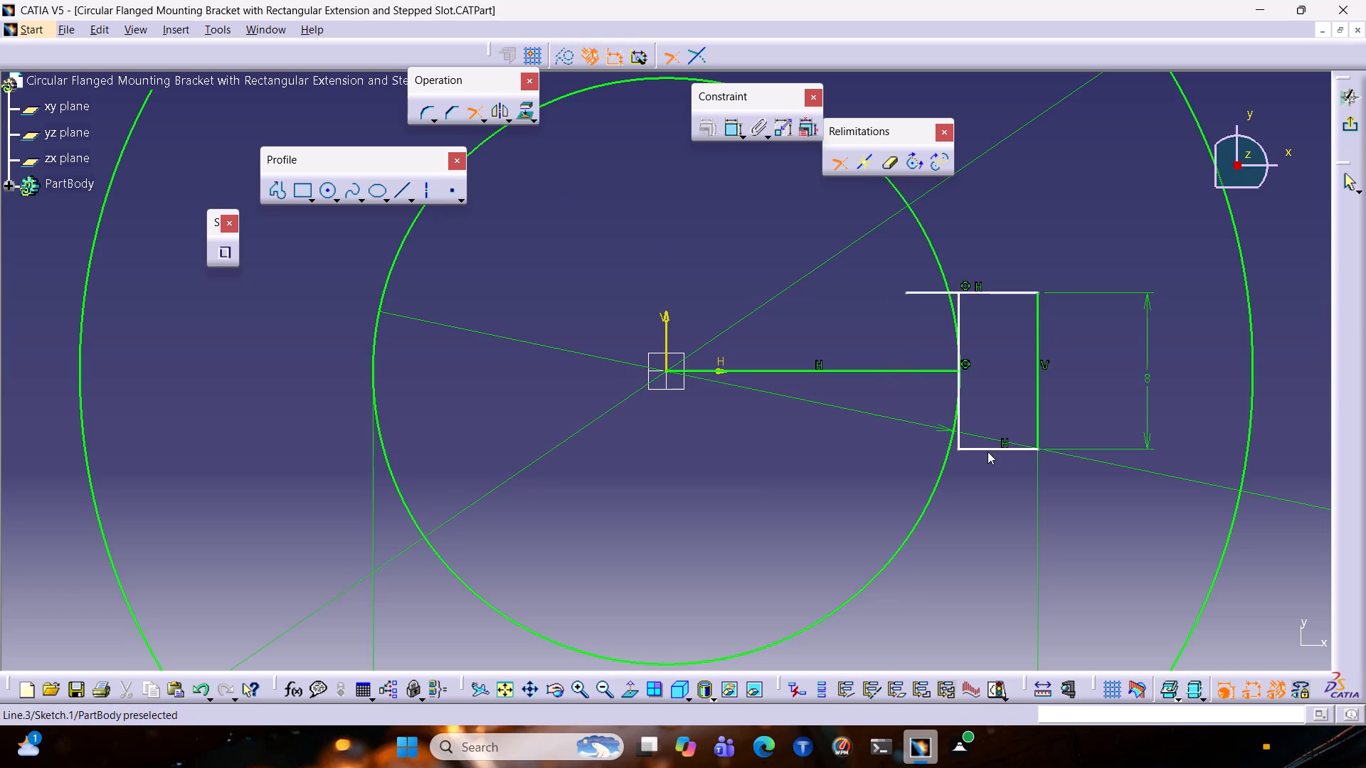
left_click(988, 452)
left_click(981, 446)
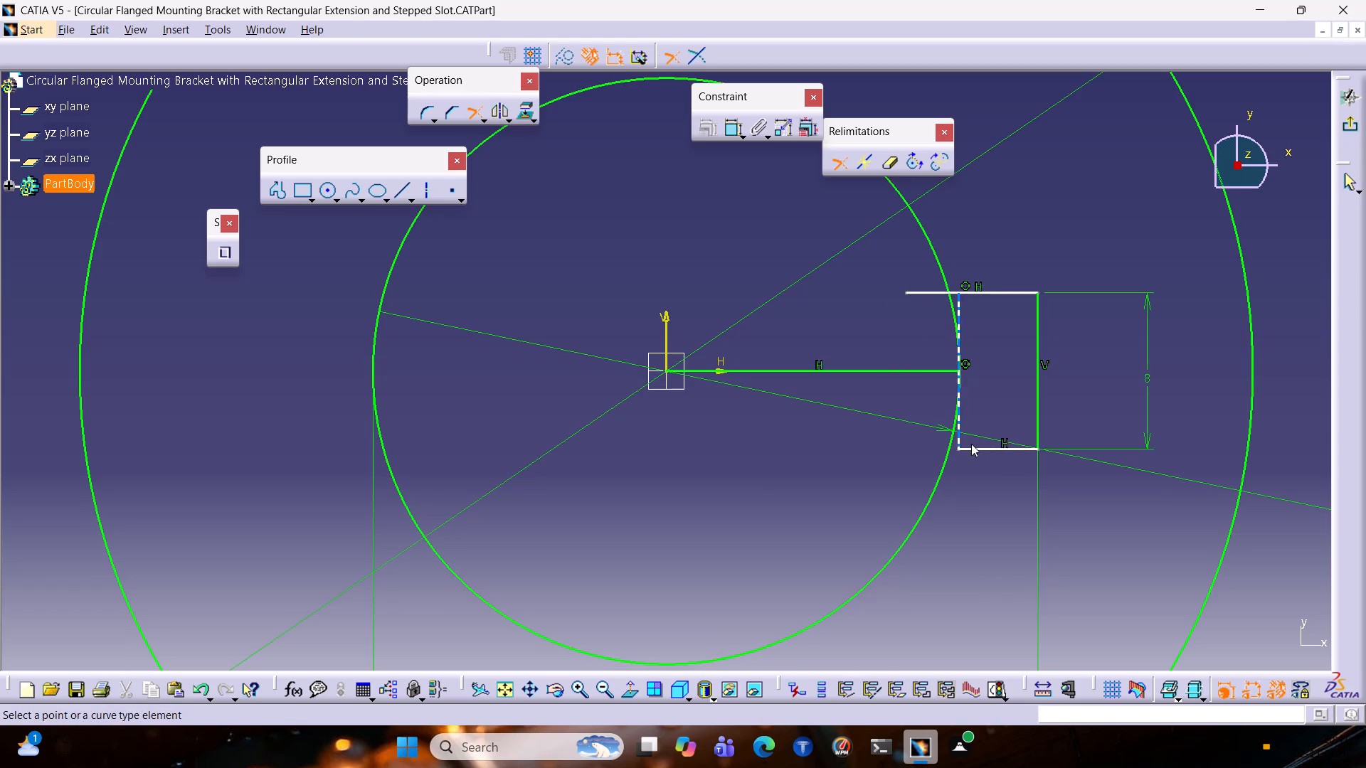
left_click(981, 449)
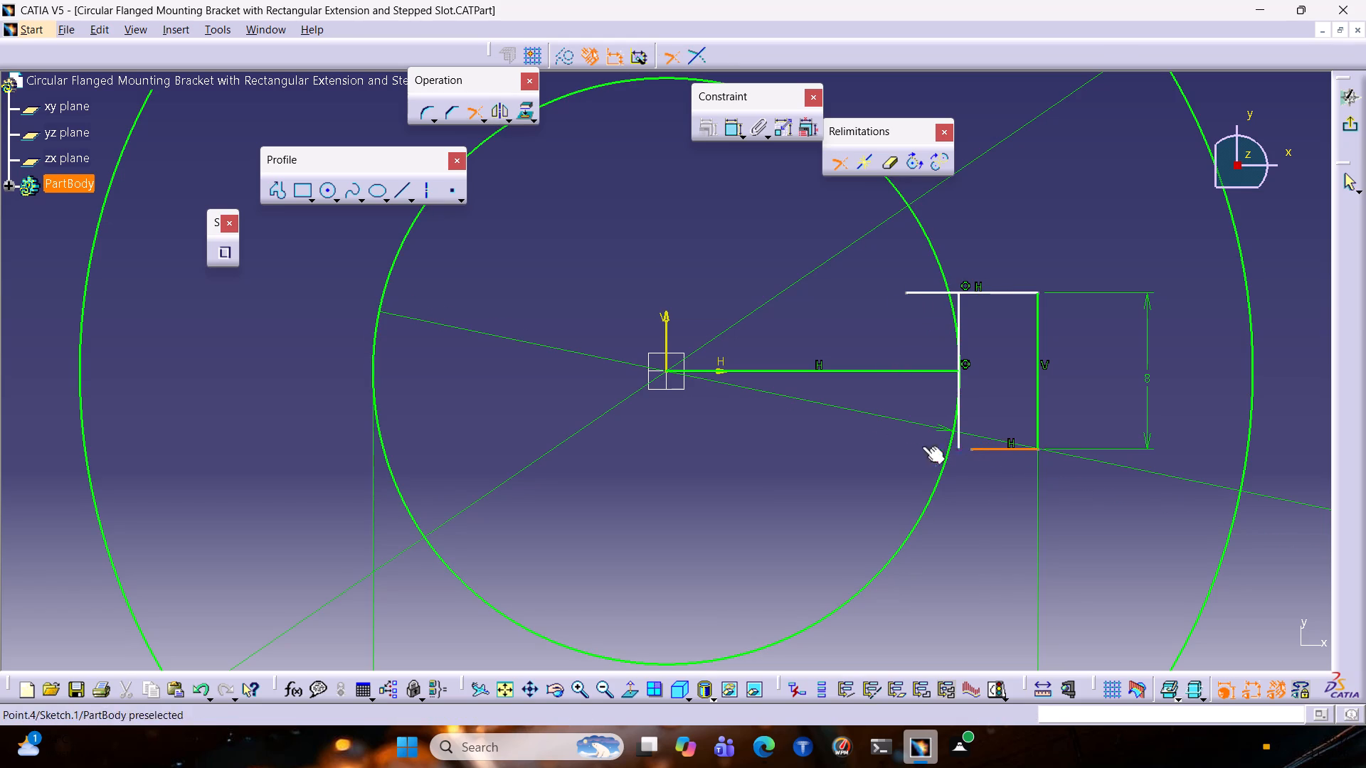
left_click(916, 446)
key("Escape")
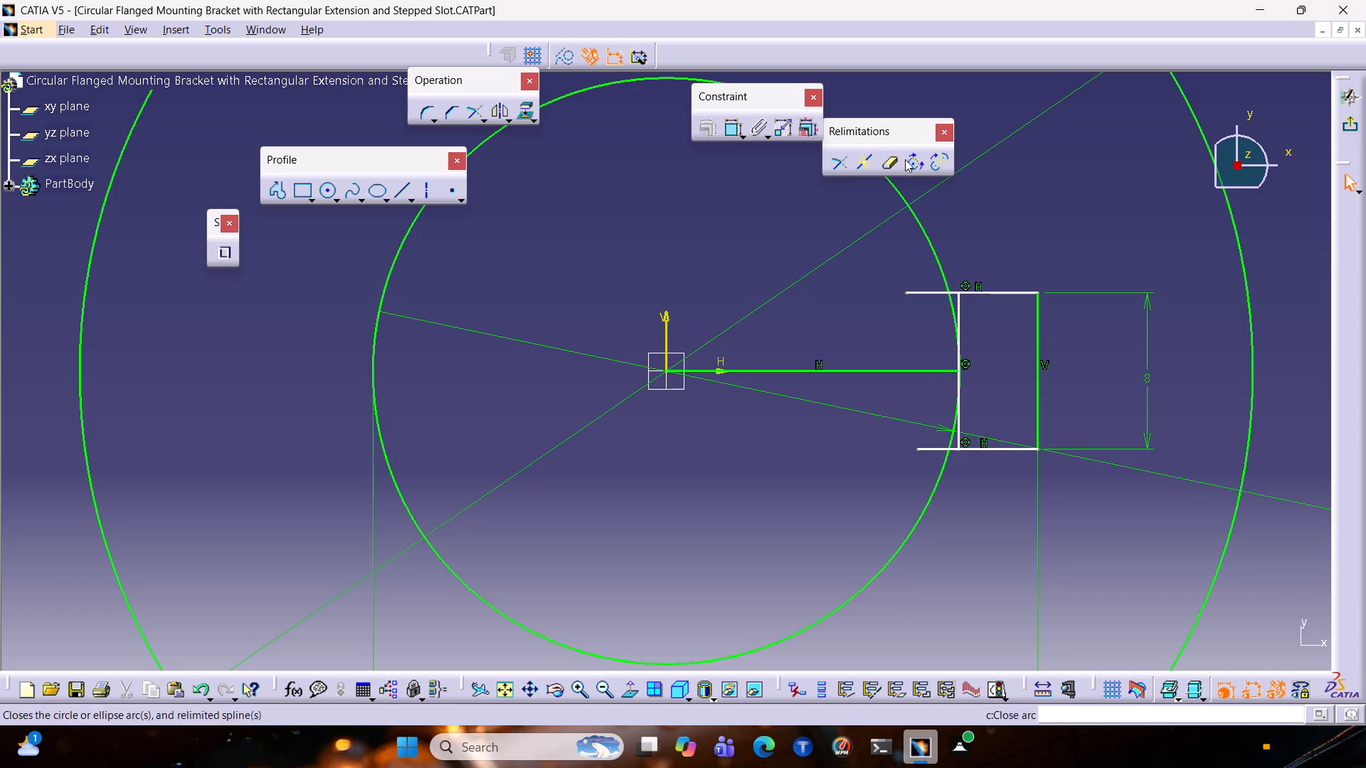
Quick Trim the horizontal edges' overhangs inside the inner circle and remove all pieces of the rectangle's inner vertical edge.
double_click(889, 170)
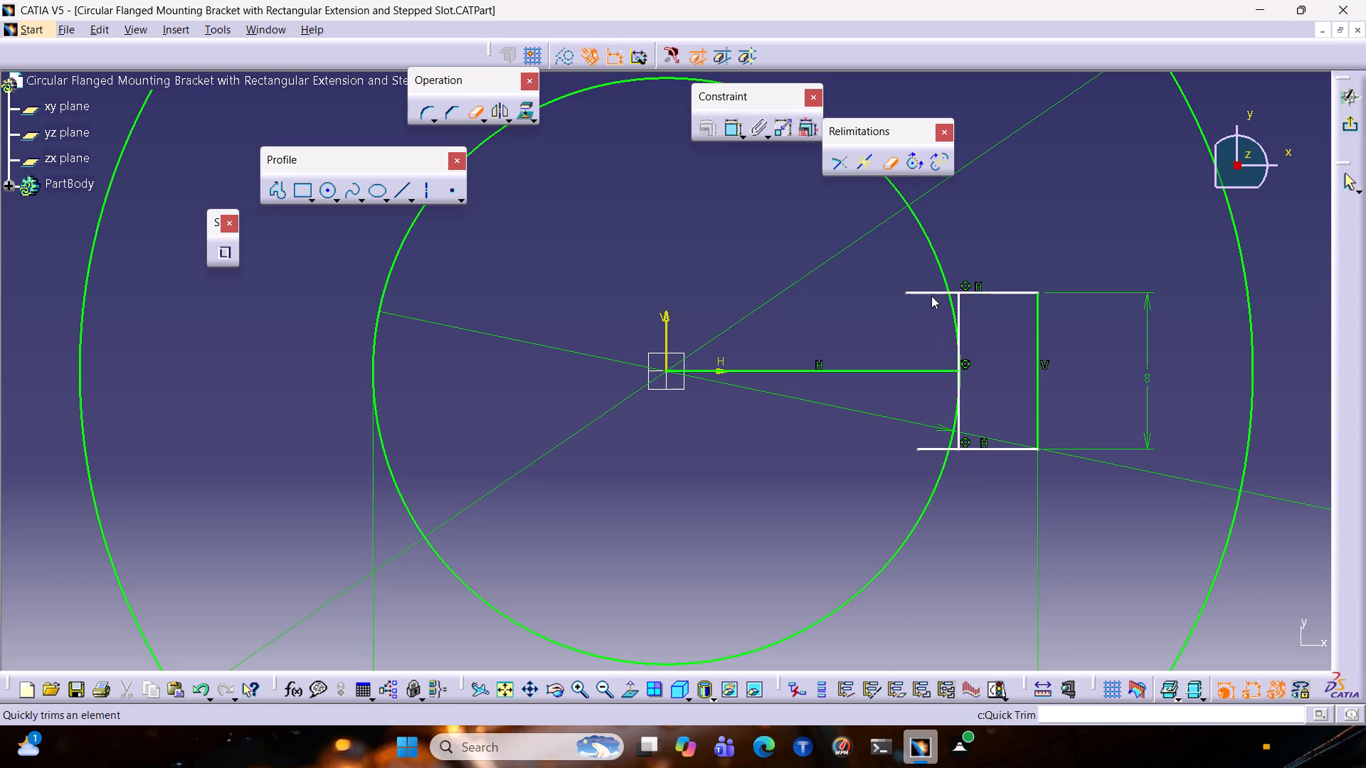
left_click(929, 290)
left_click(963, 299)
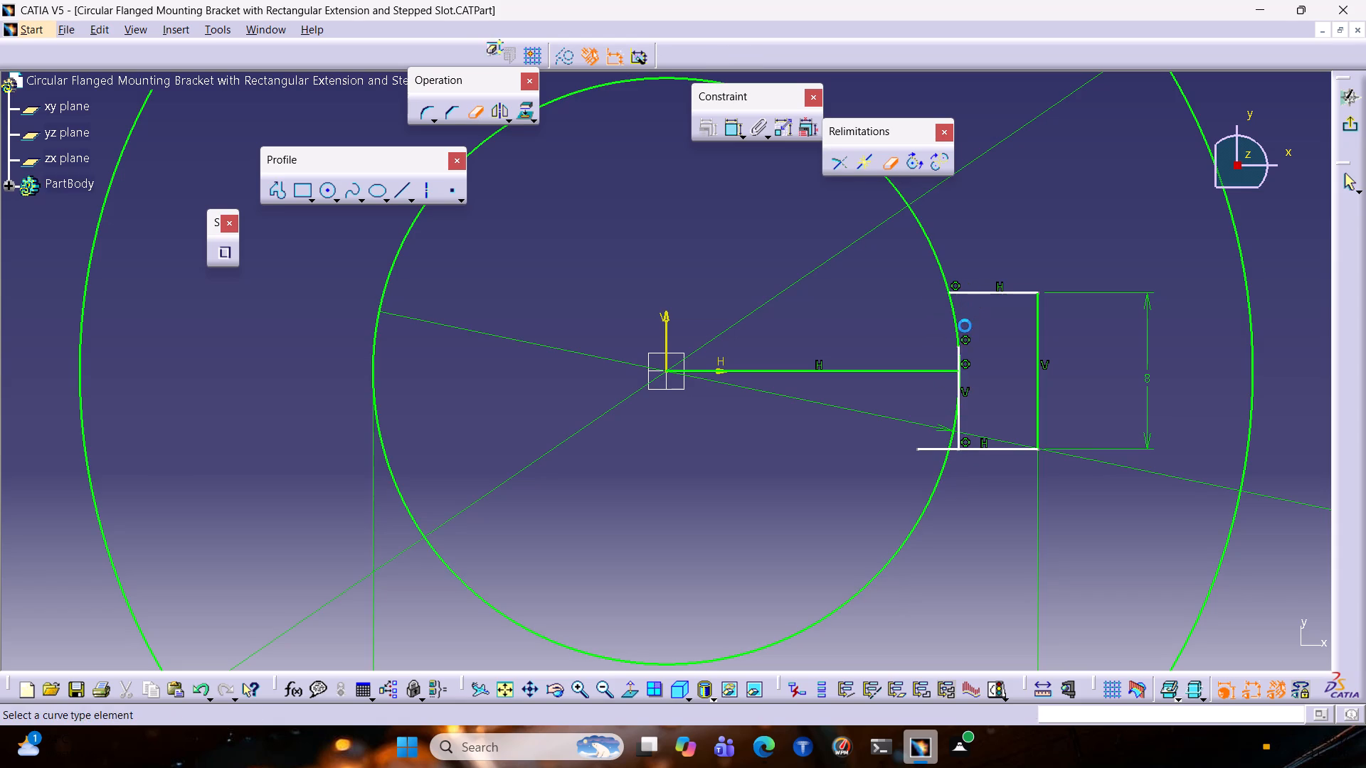
left_click(961, 437)
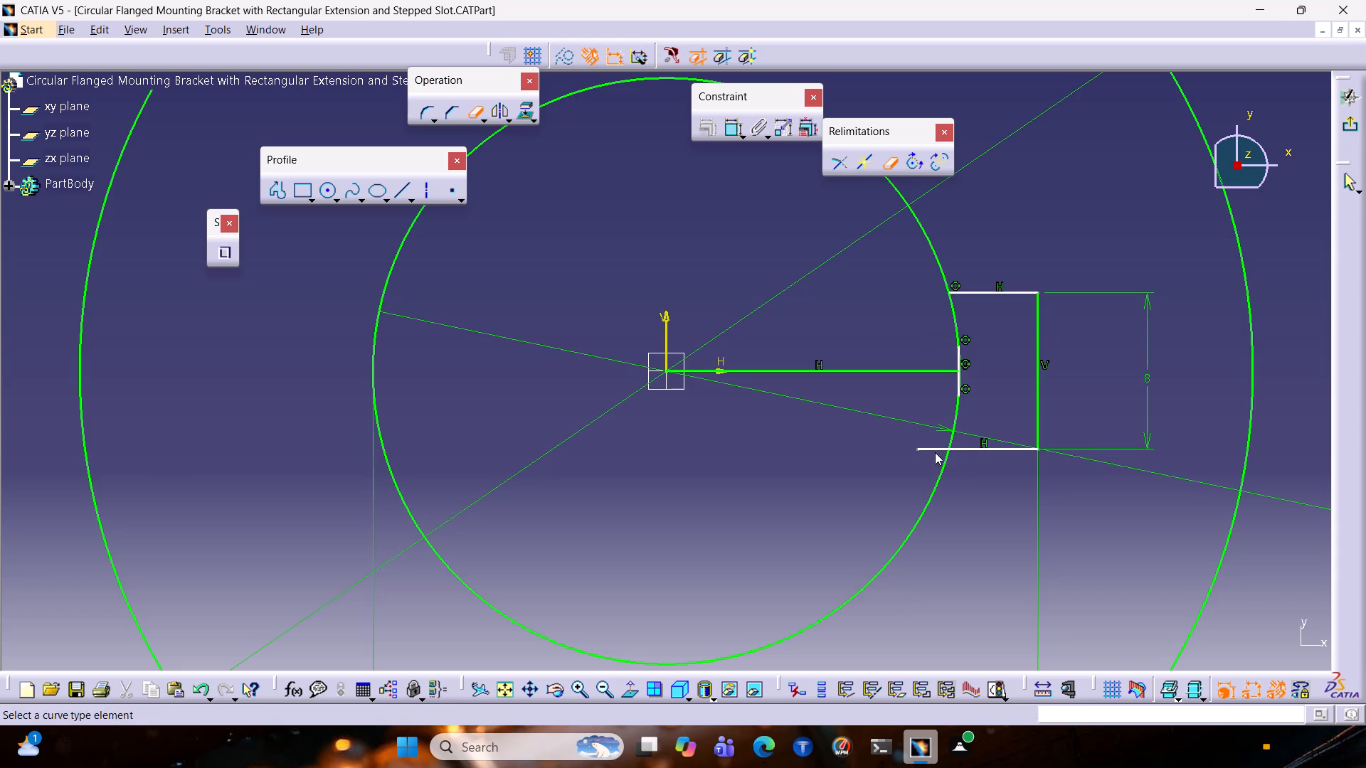
left_click(933, 448)
middle_click_drag(982, 405, 1011, 321, "ctrl")
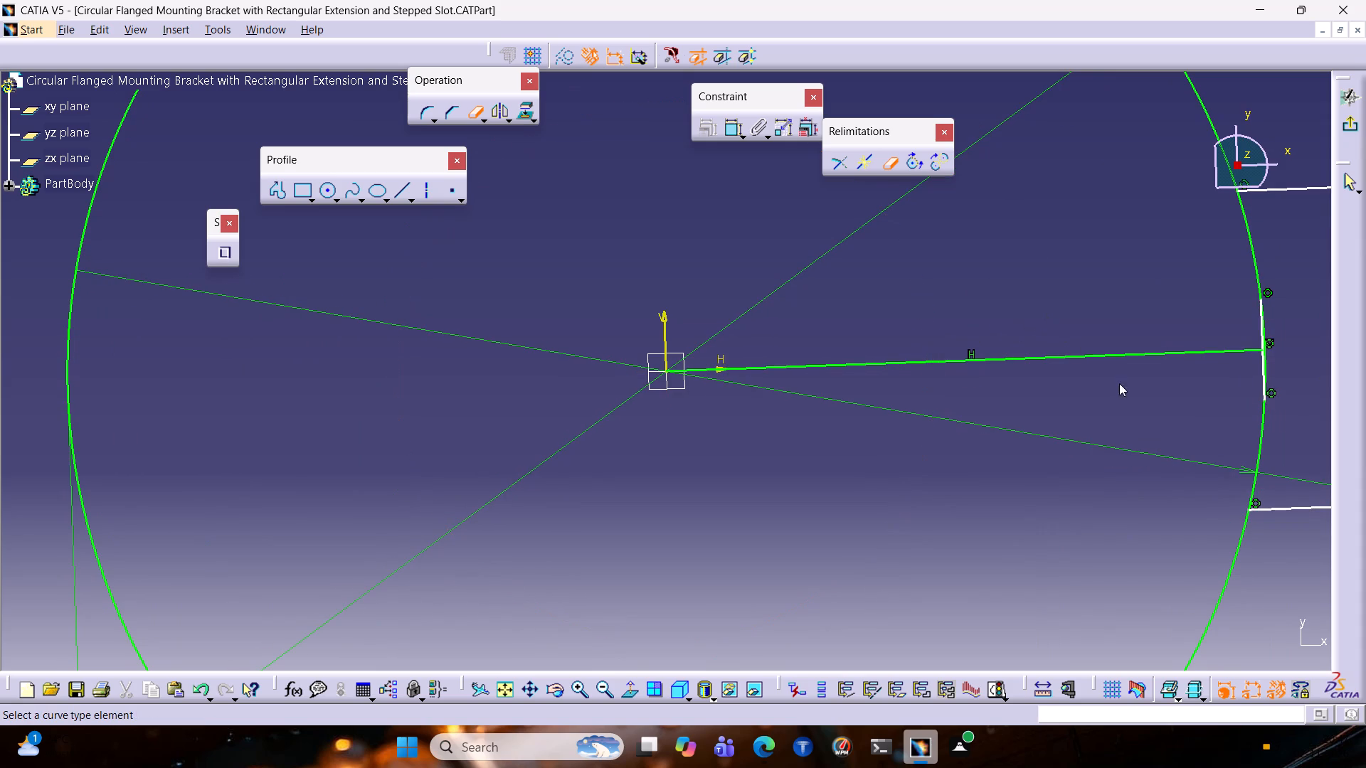
left_click(1263, 370)
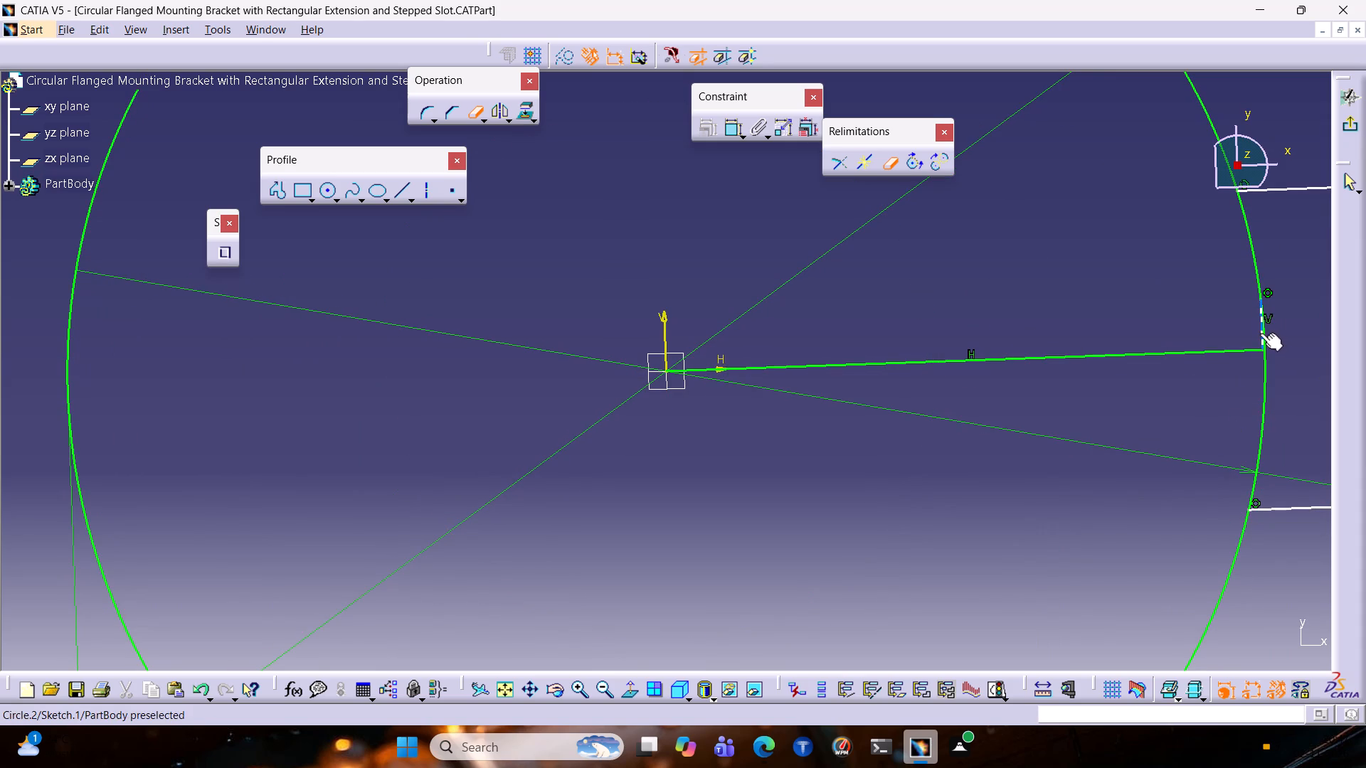
left_click(1260, 333)
Restore the view normal to the sketch and remove the horizontal line between the origin and inner circle with Quick Trim.
middle_click_drag(1179, 338, 1131, 402, "ctrl")
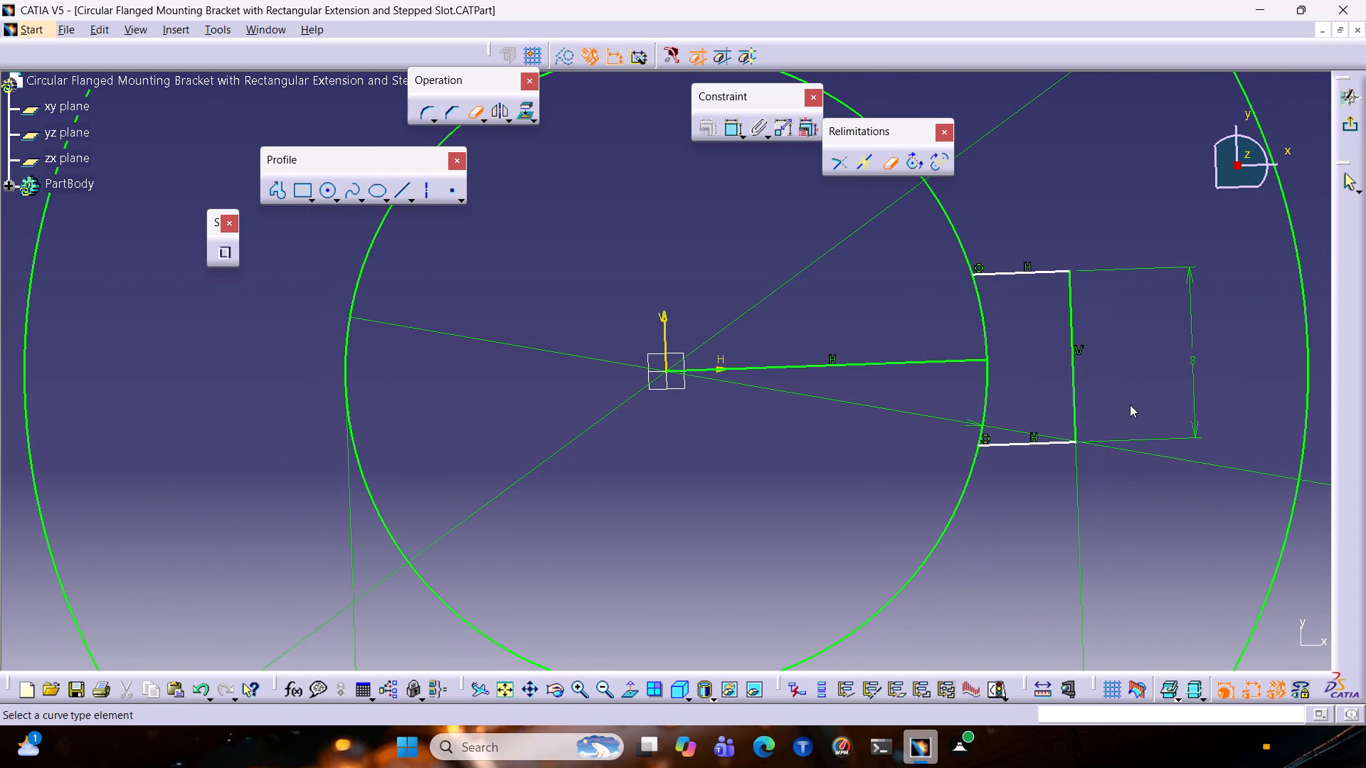
middle_click_drag(1126, 462, 1068, 512, "ctrl")
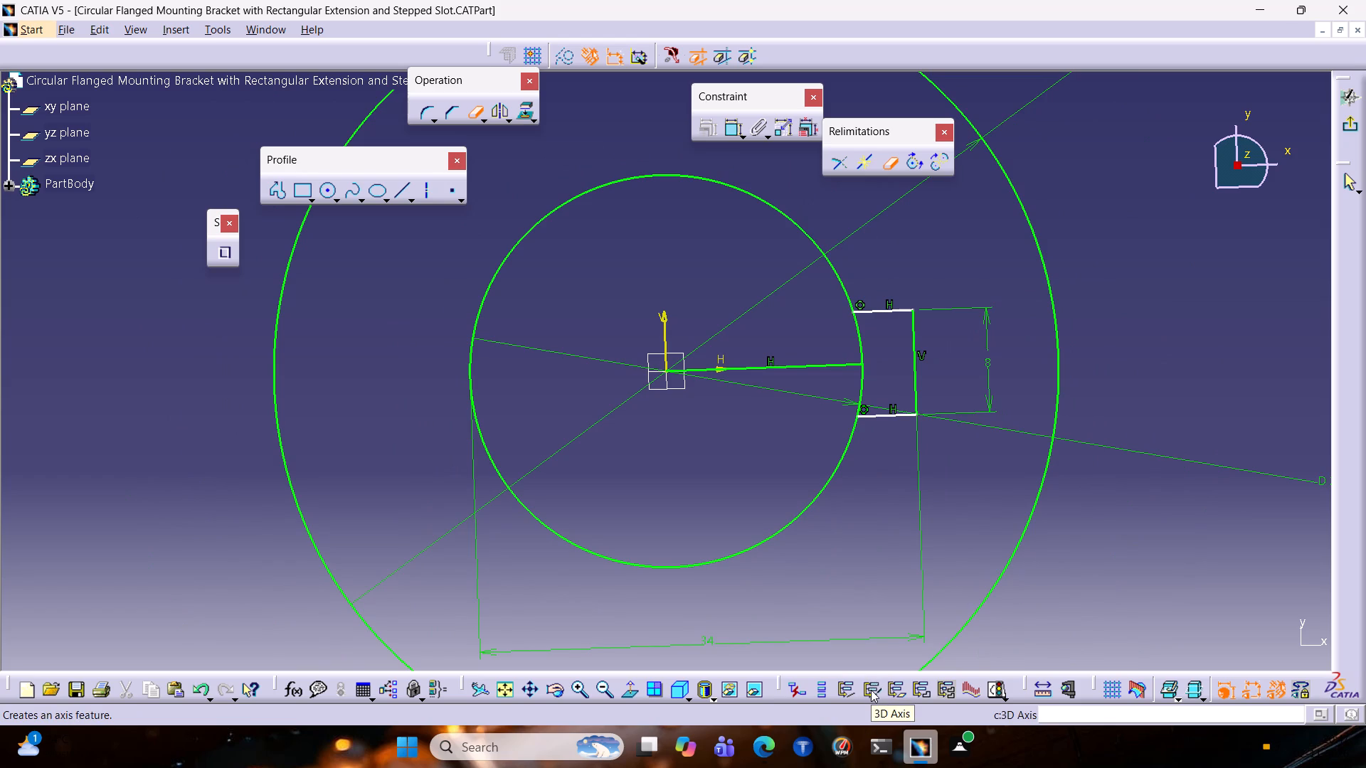
left_click(632, 691)
left_click(632, 691)
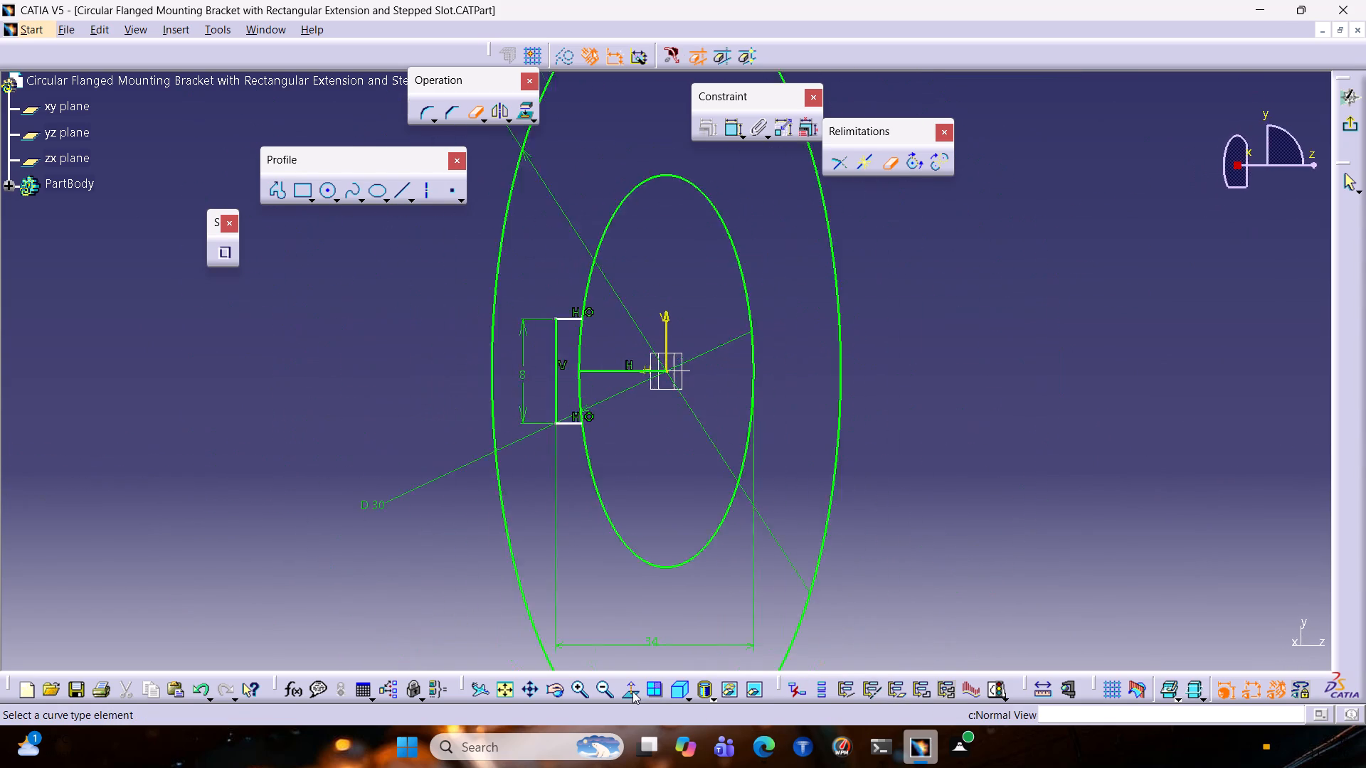
middle_click_drag(887, 367, 889, 362, "ctrl")
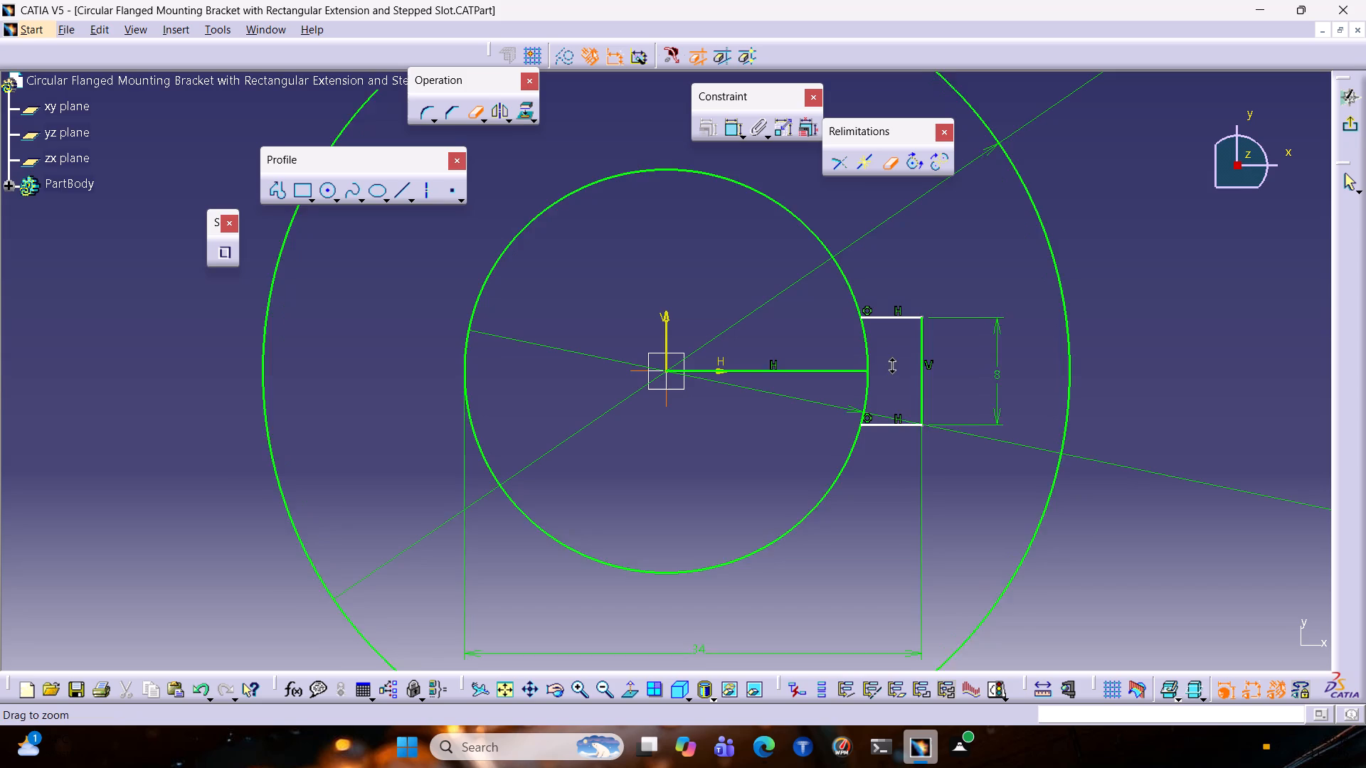
middle_click_drag(889, 362, 893, 355, "ctrl")
scroll(893, 355, "down", 1)
left_click(857, 368)
left_click(854, 373)
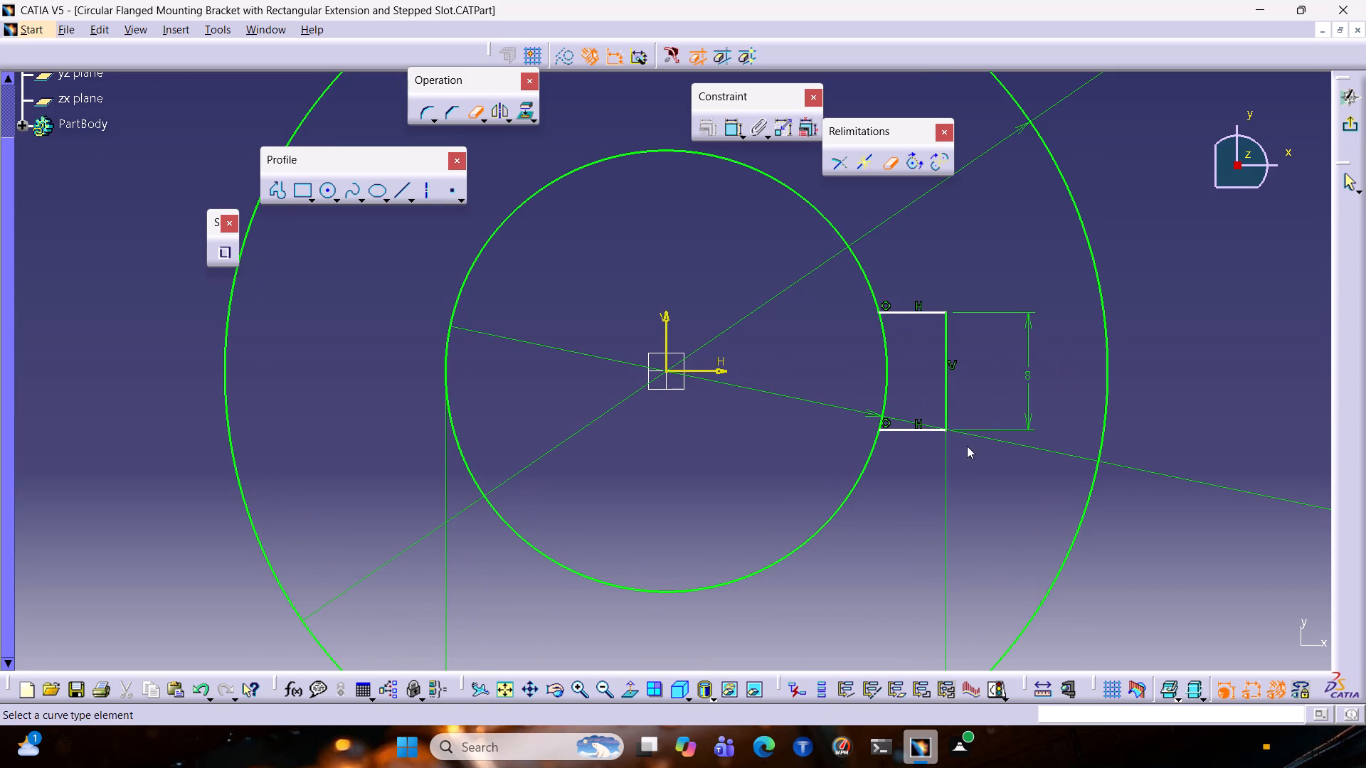
key("Escape")
key("Escape")
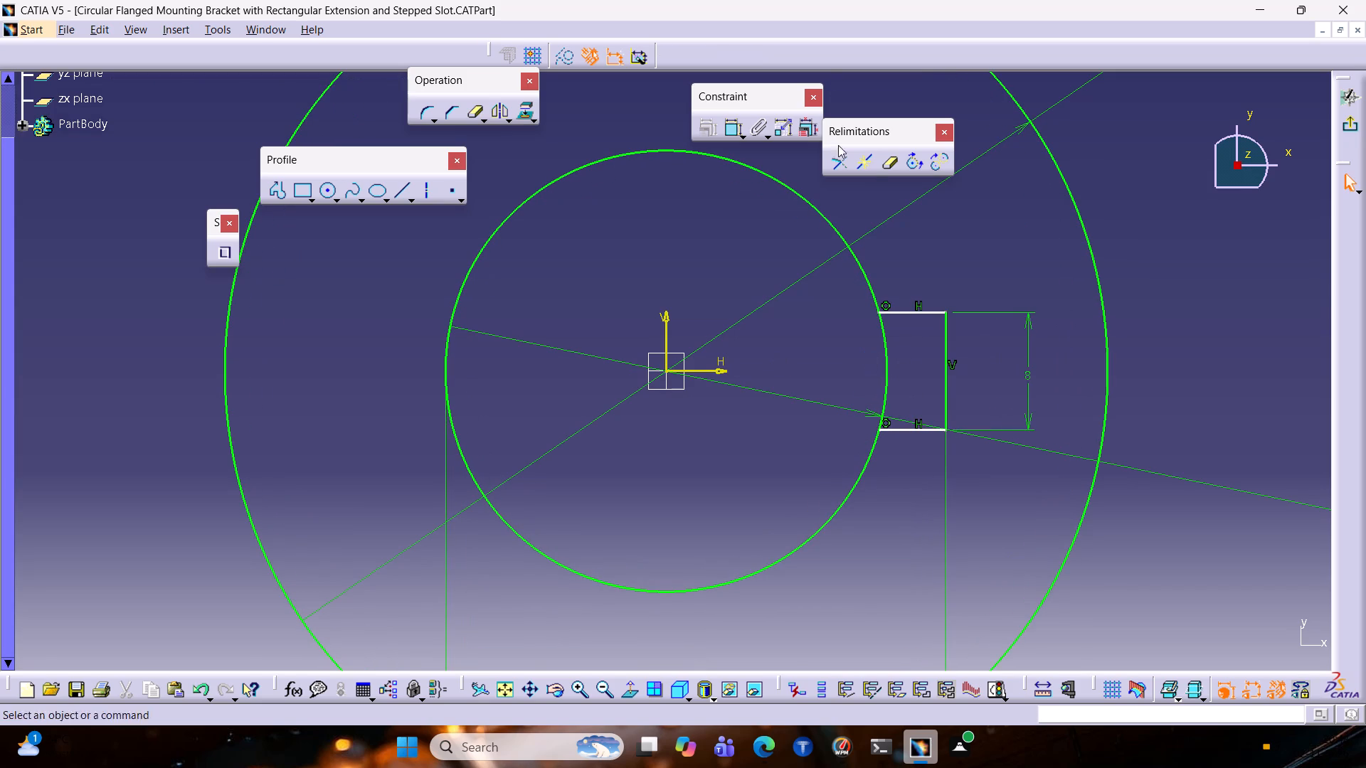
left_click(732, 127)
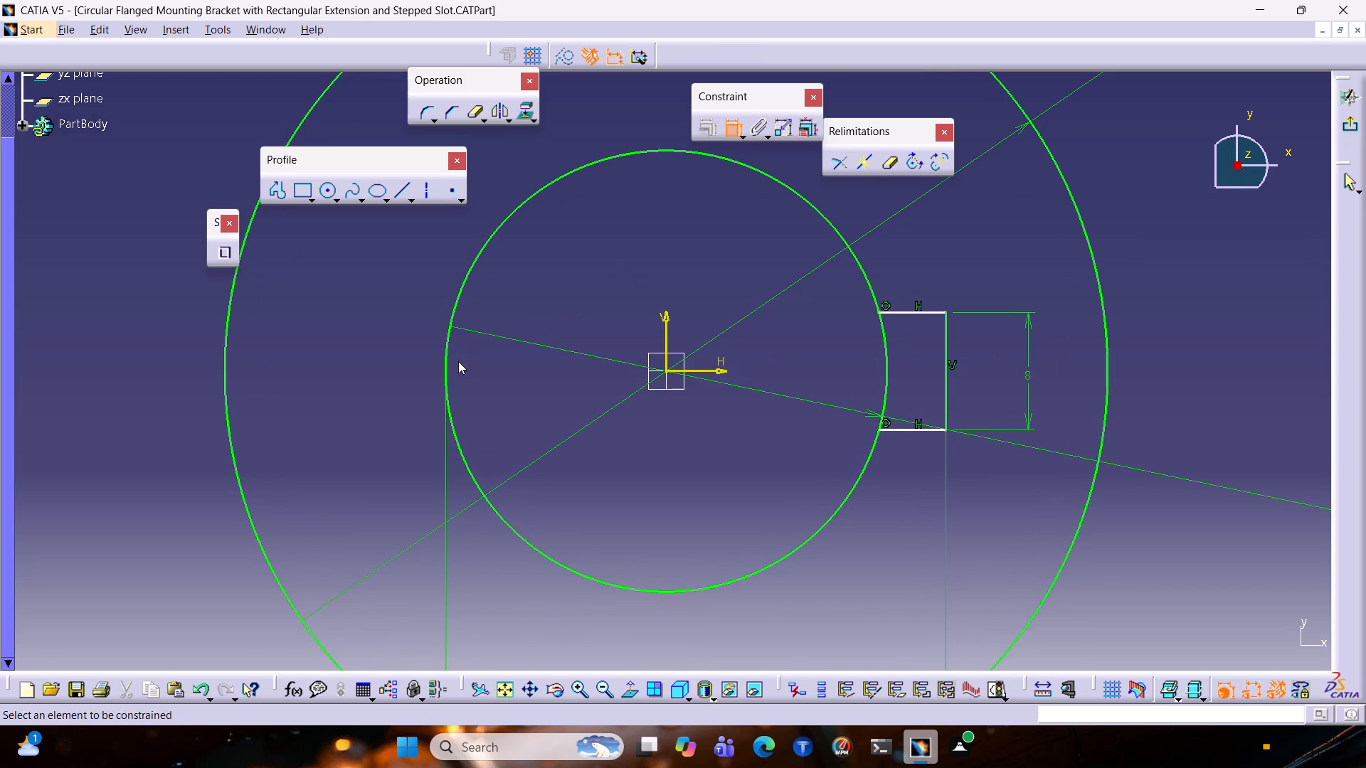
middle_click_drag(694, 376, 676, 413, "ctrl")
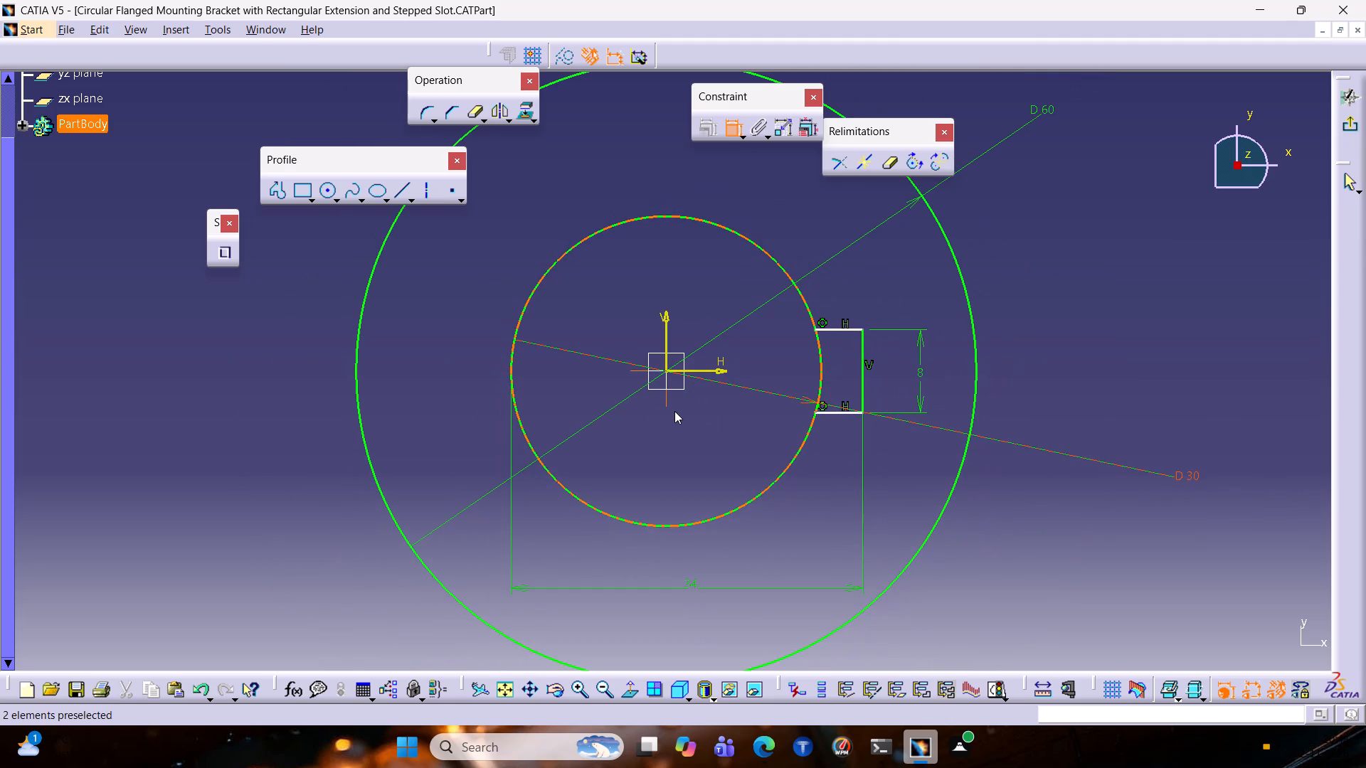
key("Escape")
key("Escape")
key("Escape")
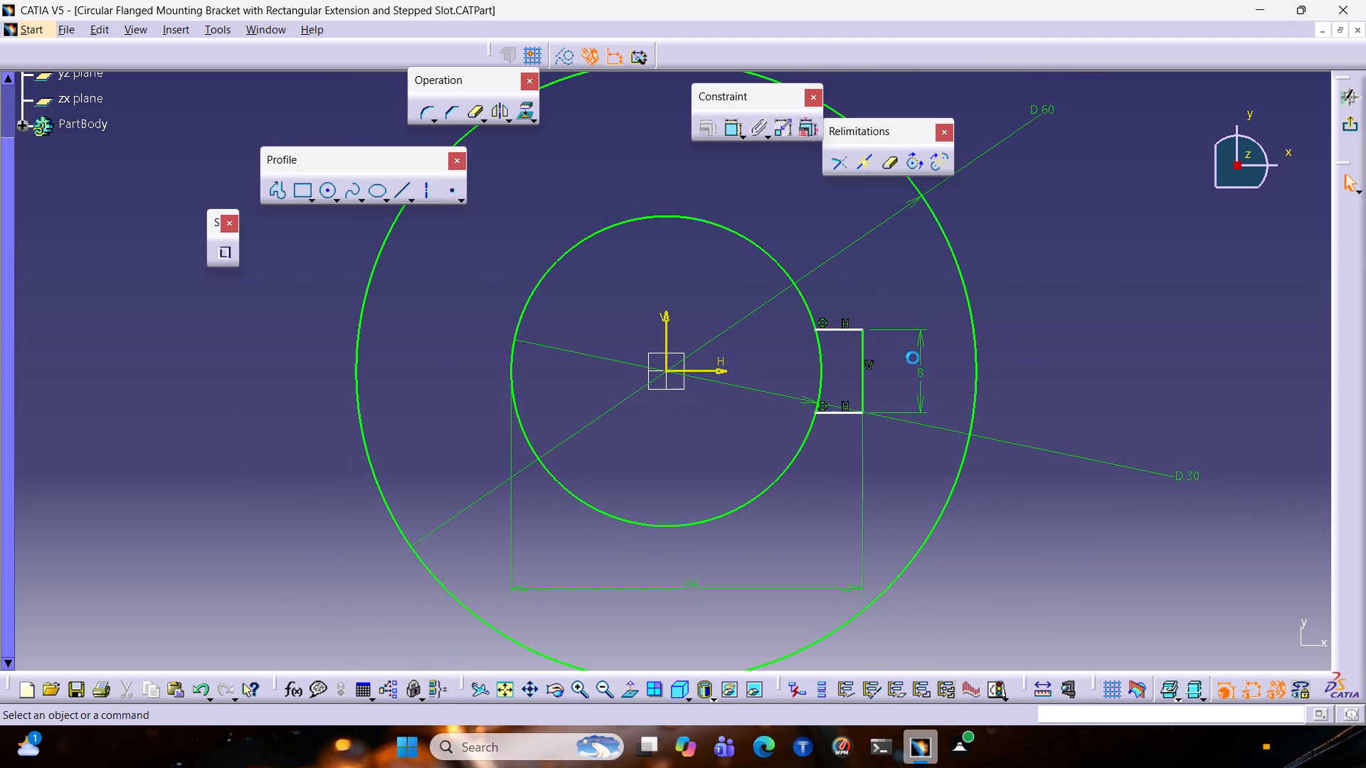
Delete the rectangular extension's 8 mm height dimension and re-create it between the two horizontal edges.
left_click(925, 369)
key("Delete")
left_click(732, 128)
left_click(847, 333)
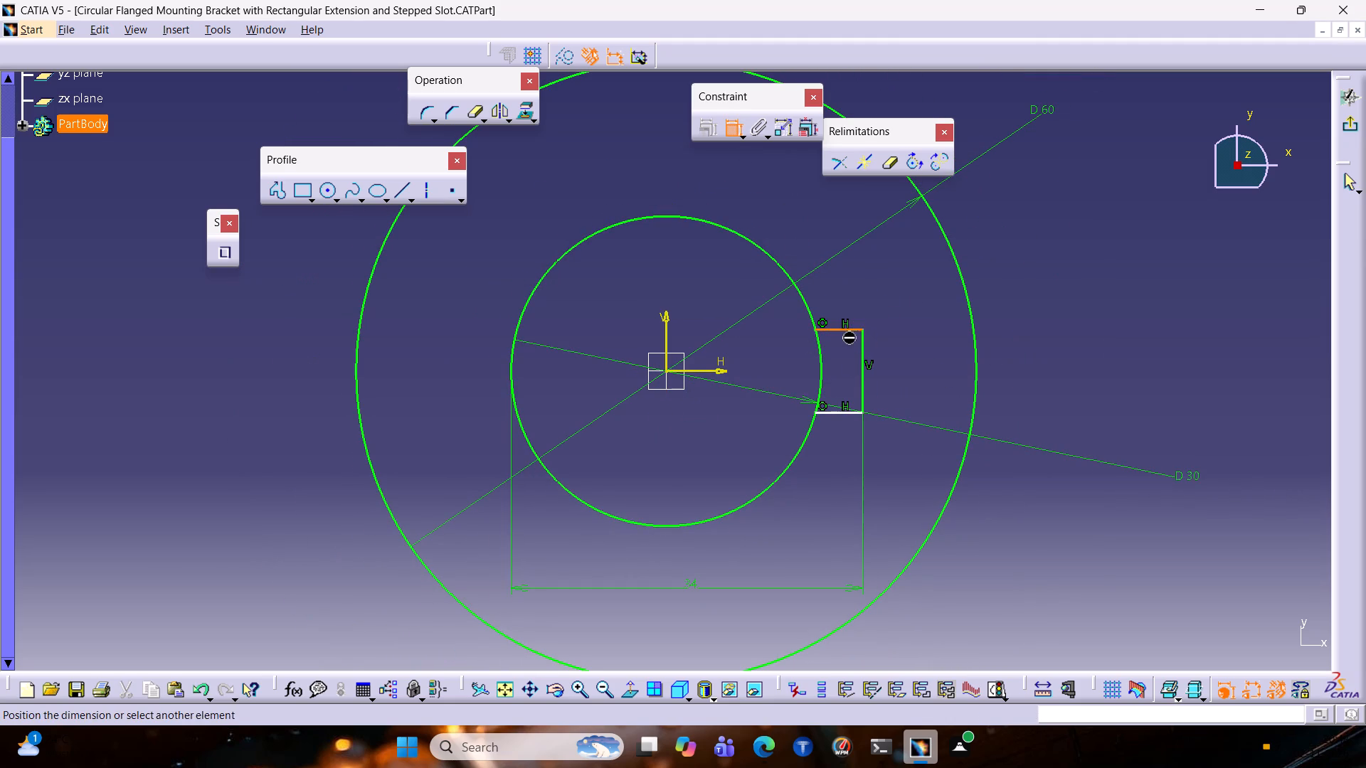
left_click(848, 411)
left_click(933, 388)
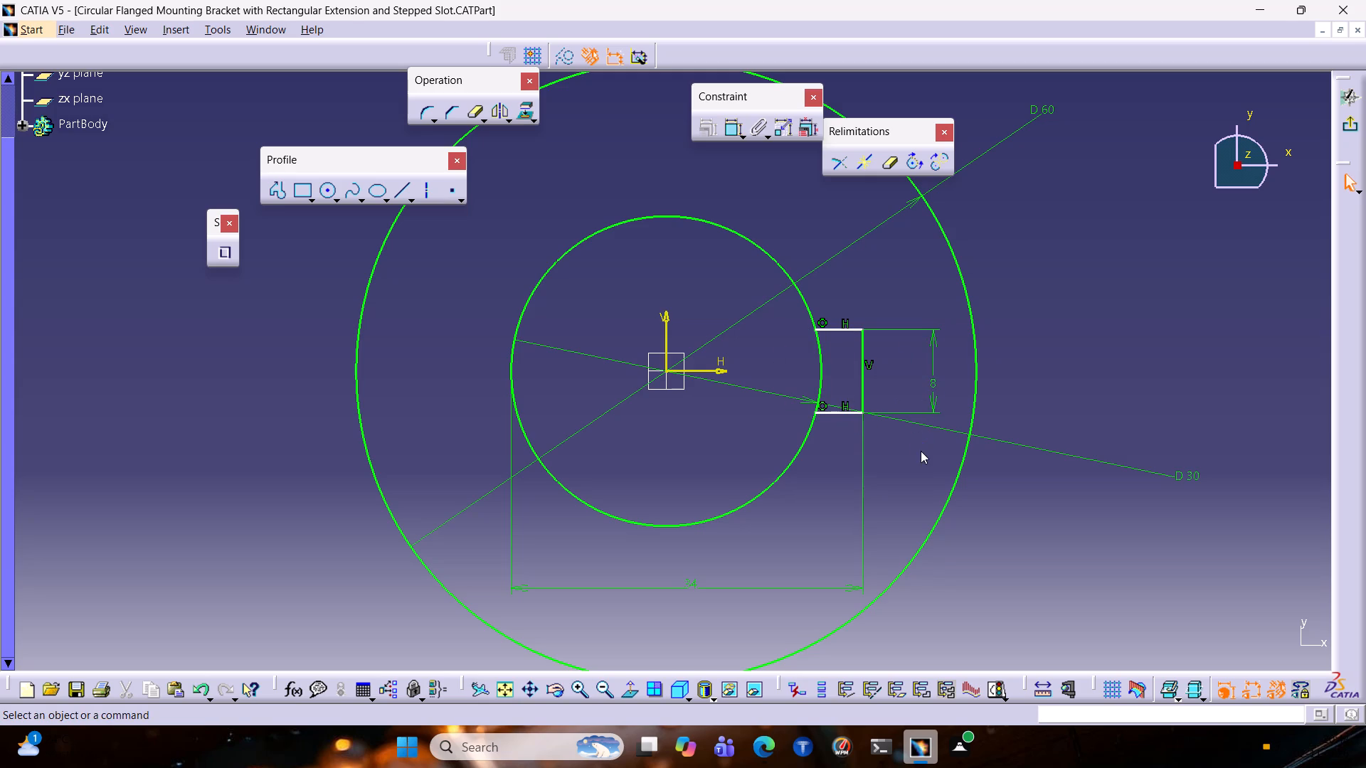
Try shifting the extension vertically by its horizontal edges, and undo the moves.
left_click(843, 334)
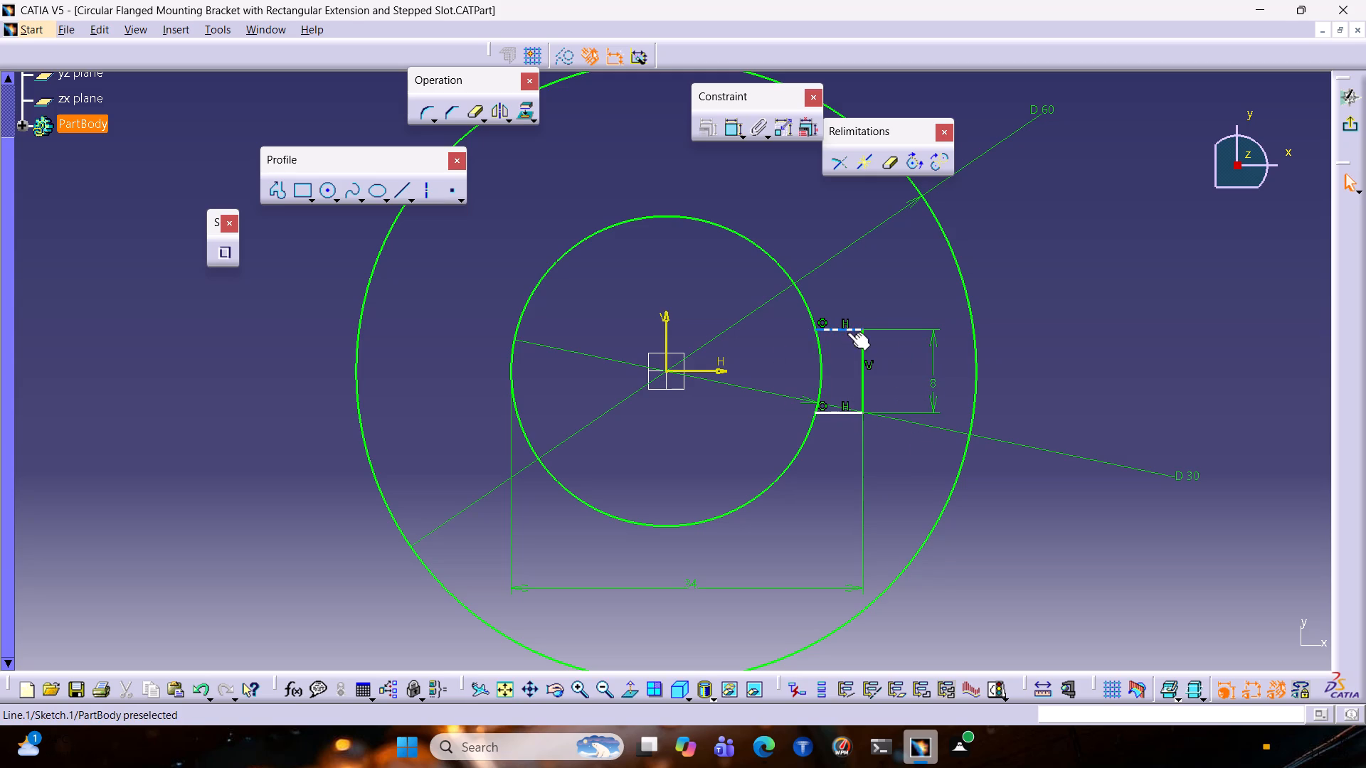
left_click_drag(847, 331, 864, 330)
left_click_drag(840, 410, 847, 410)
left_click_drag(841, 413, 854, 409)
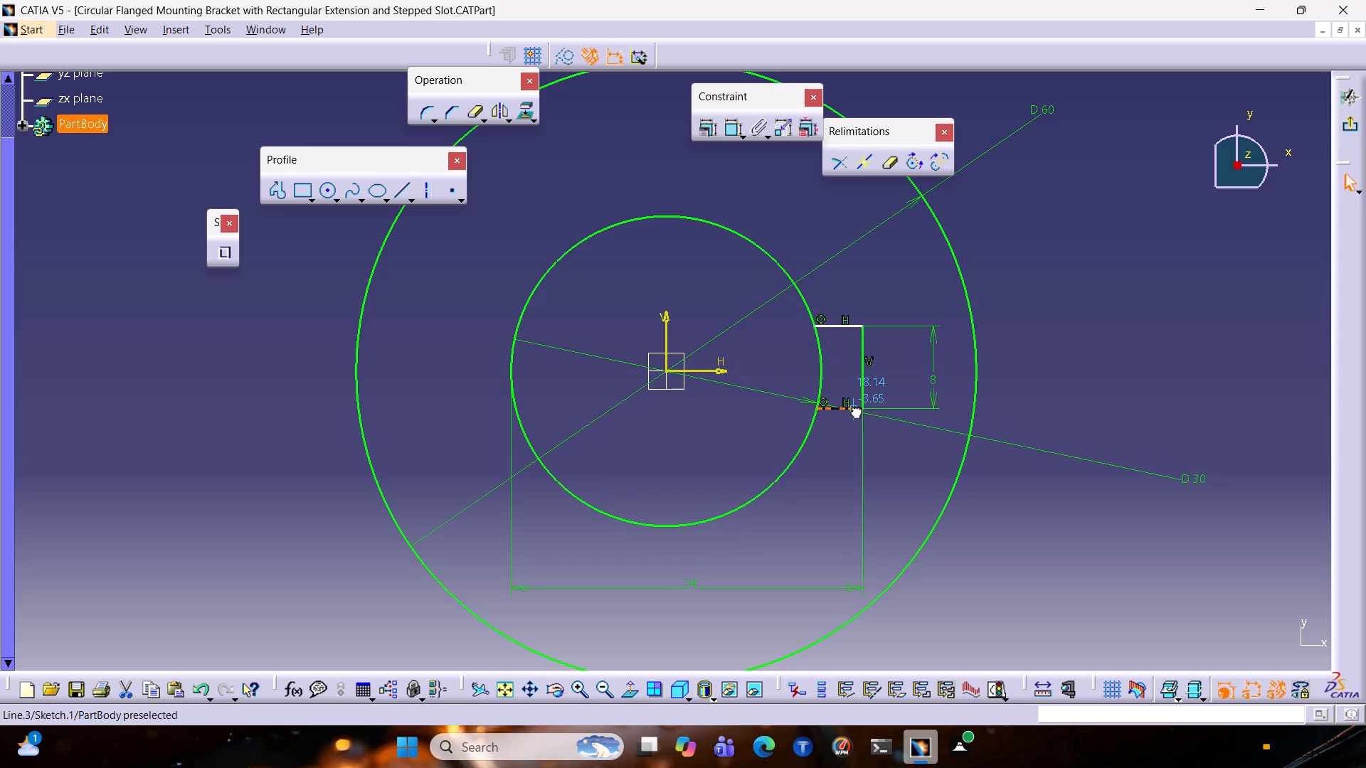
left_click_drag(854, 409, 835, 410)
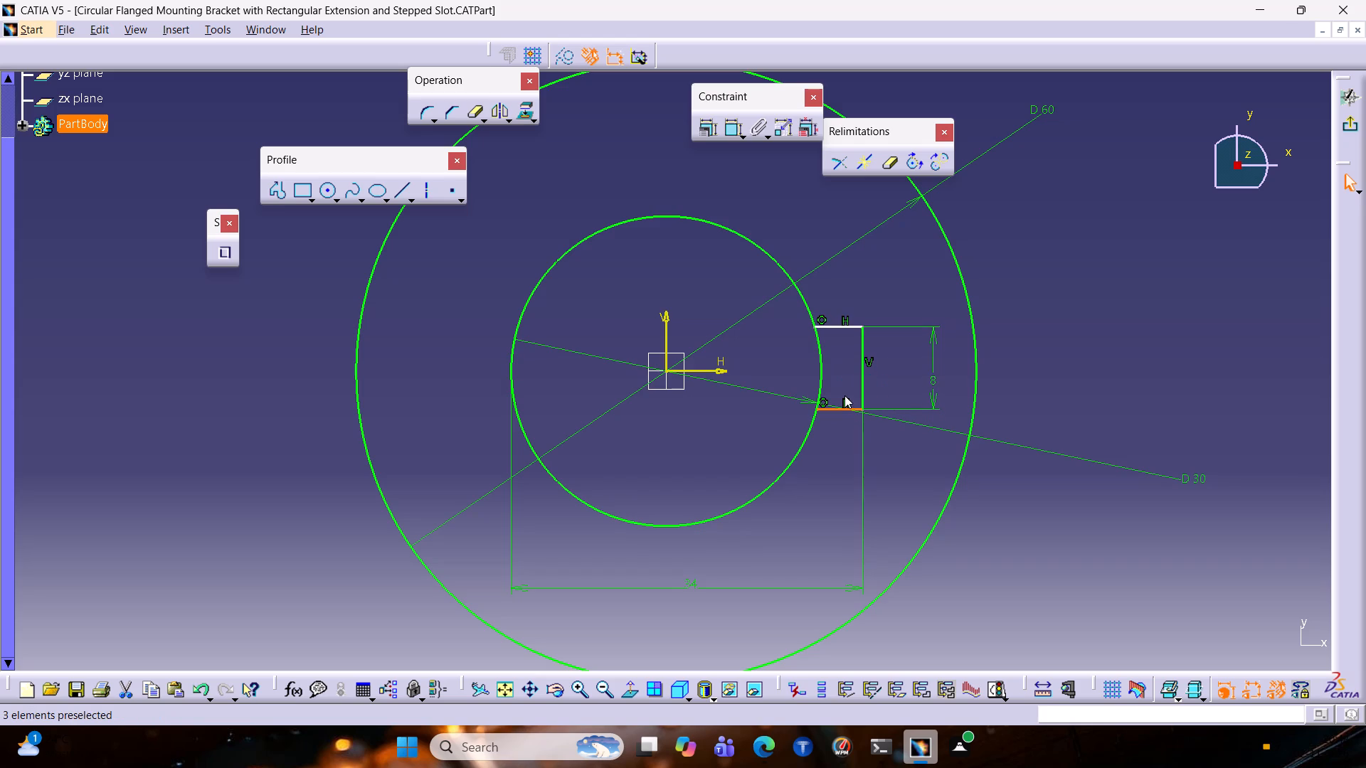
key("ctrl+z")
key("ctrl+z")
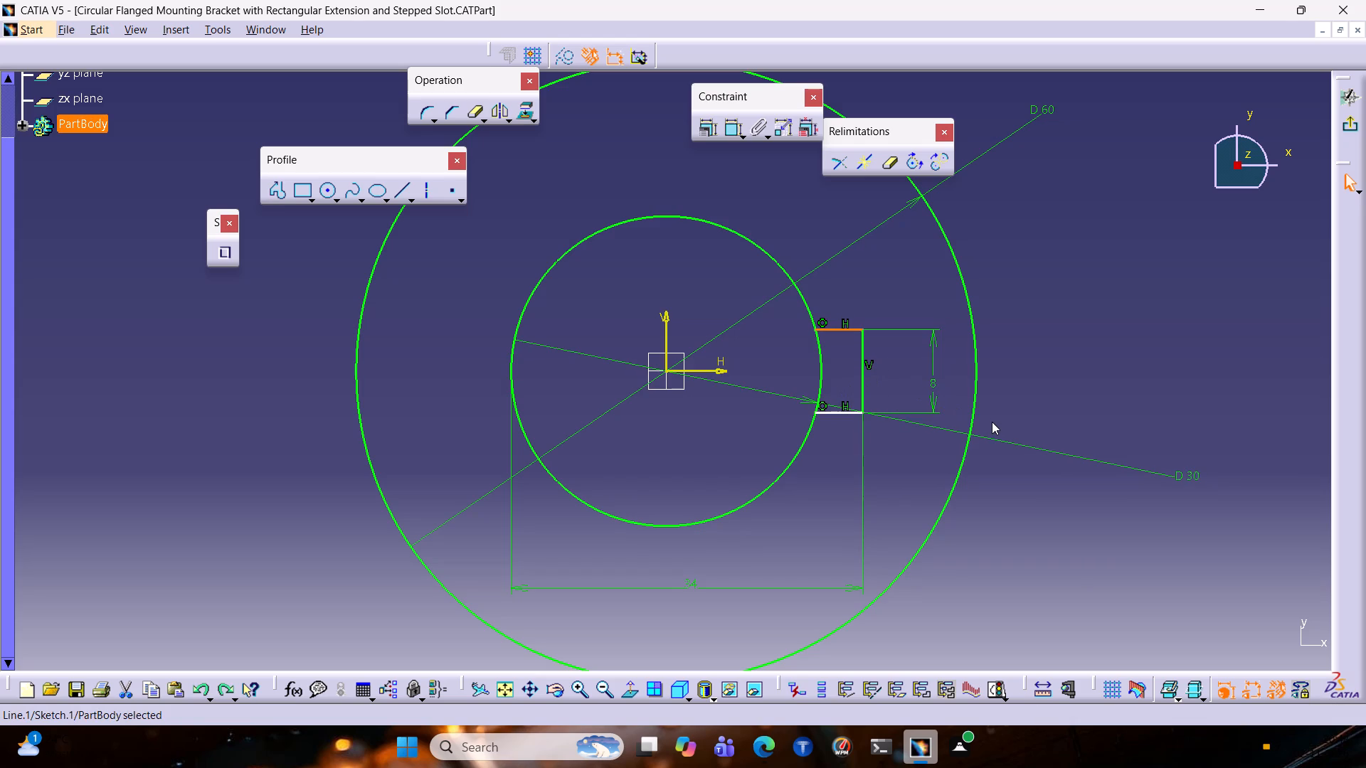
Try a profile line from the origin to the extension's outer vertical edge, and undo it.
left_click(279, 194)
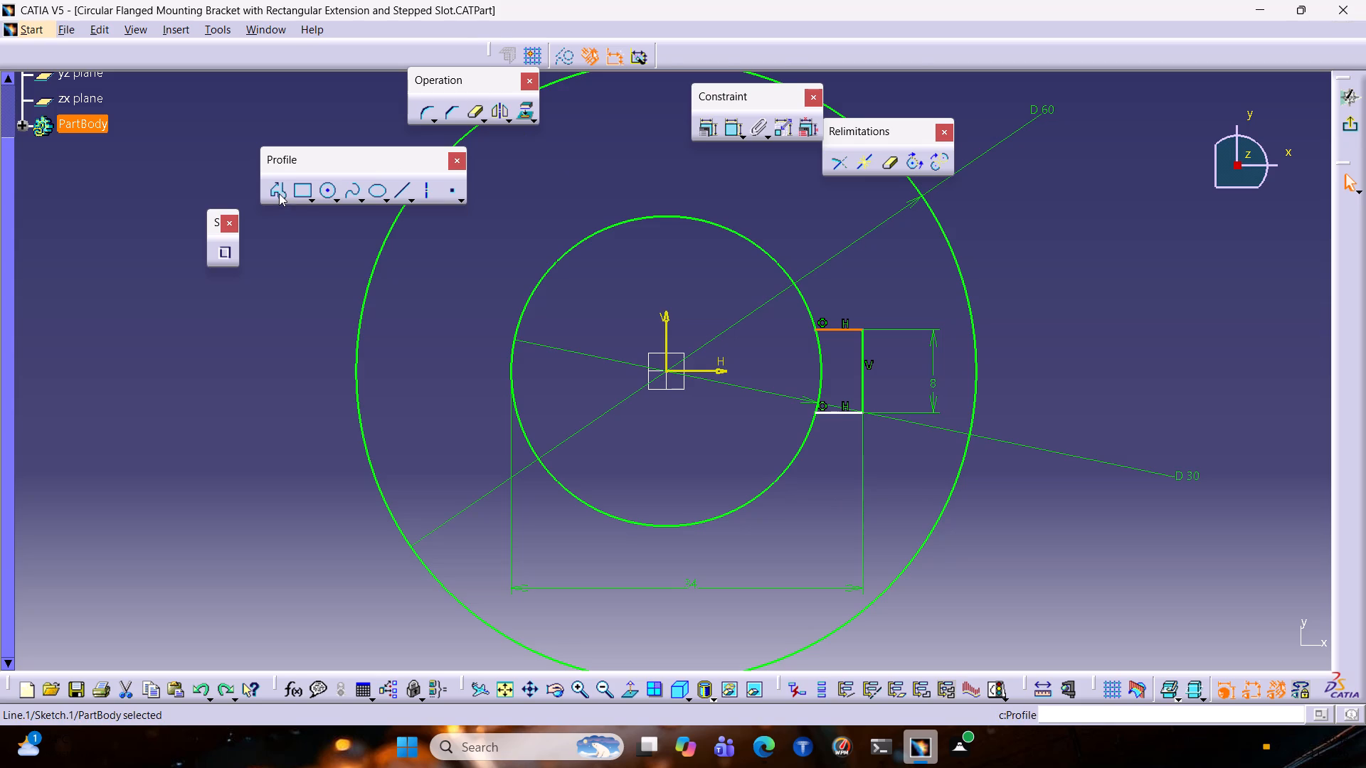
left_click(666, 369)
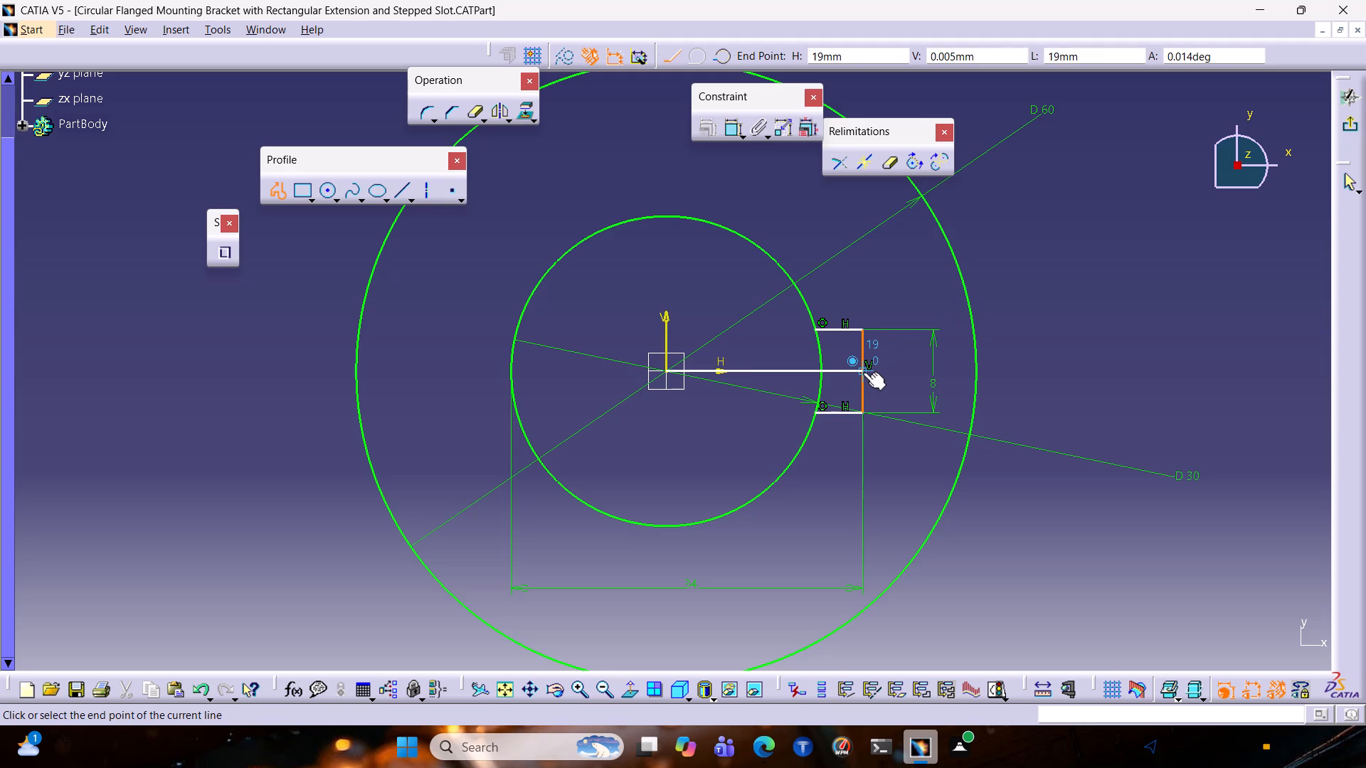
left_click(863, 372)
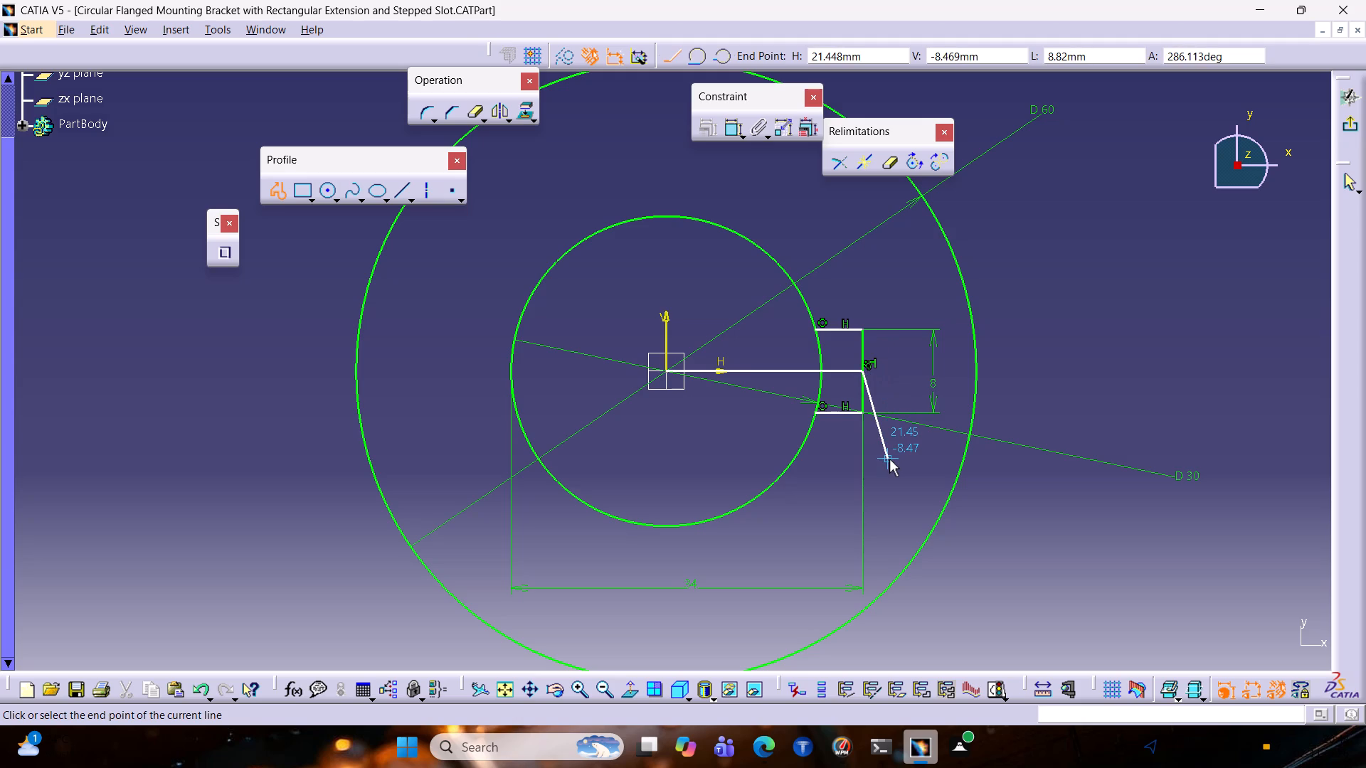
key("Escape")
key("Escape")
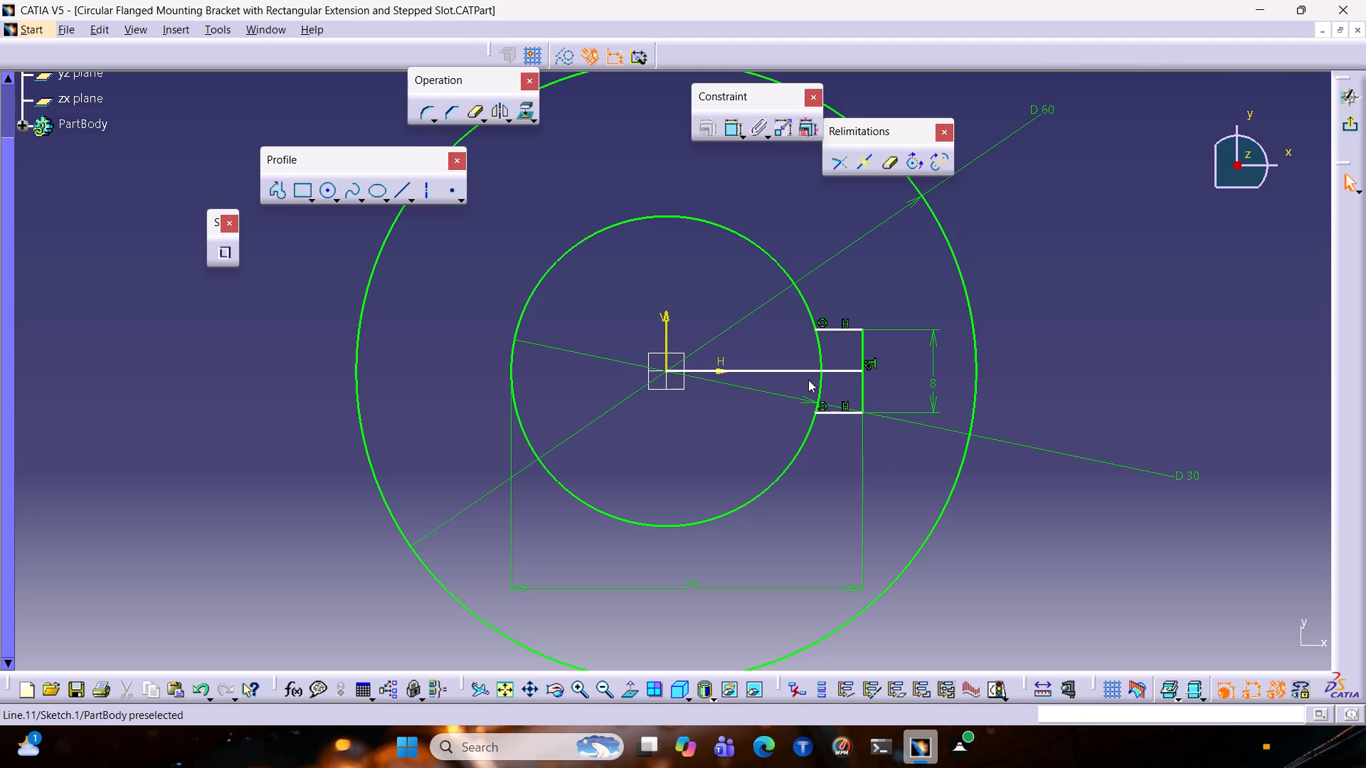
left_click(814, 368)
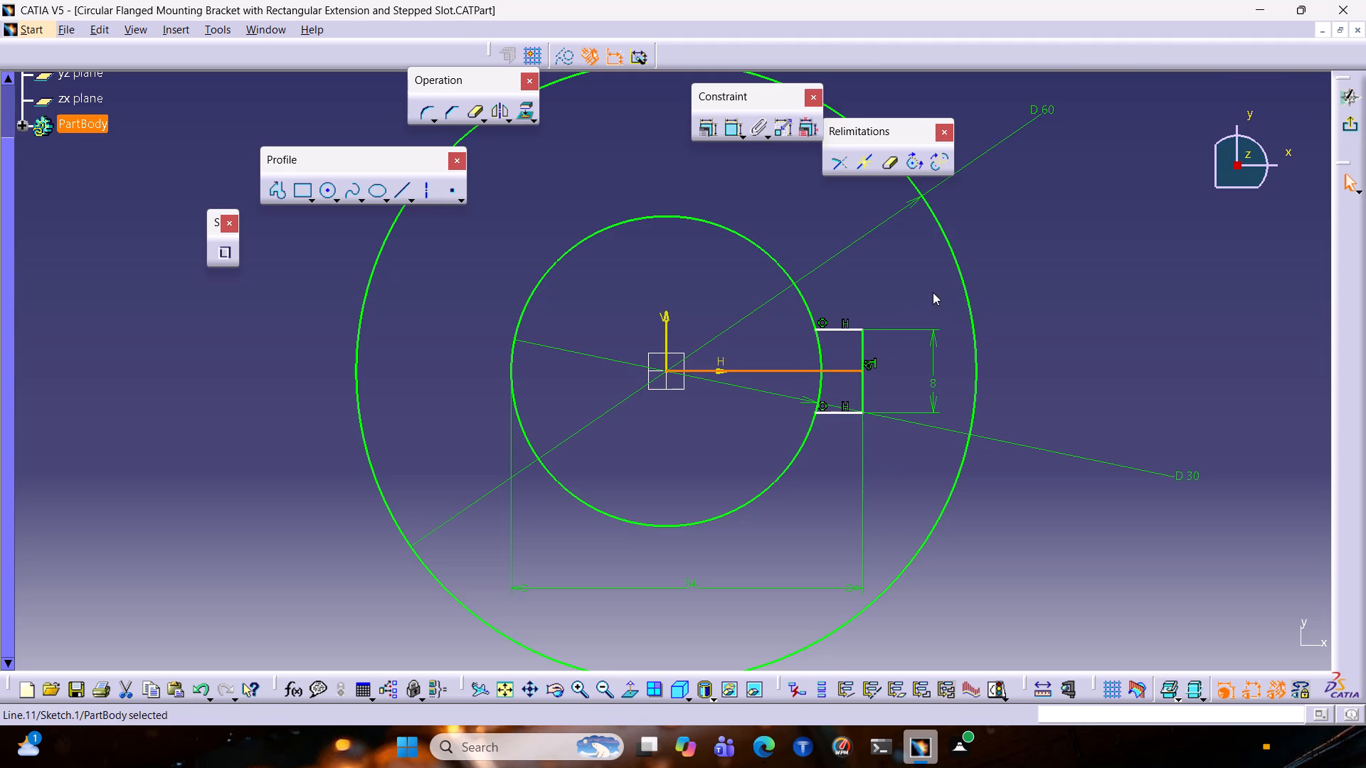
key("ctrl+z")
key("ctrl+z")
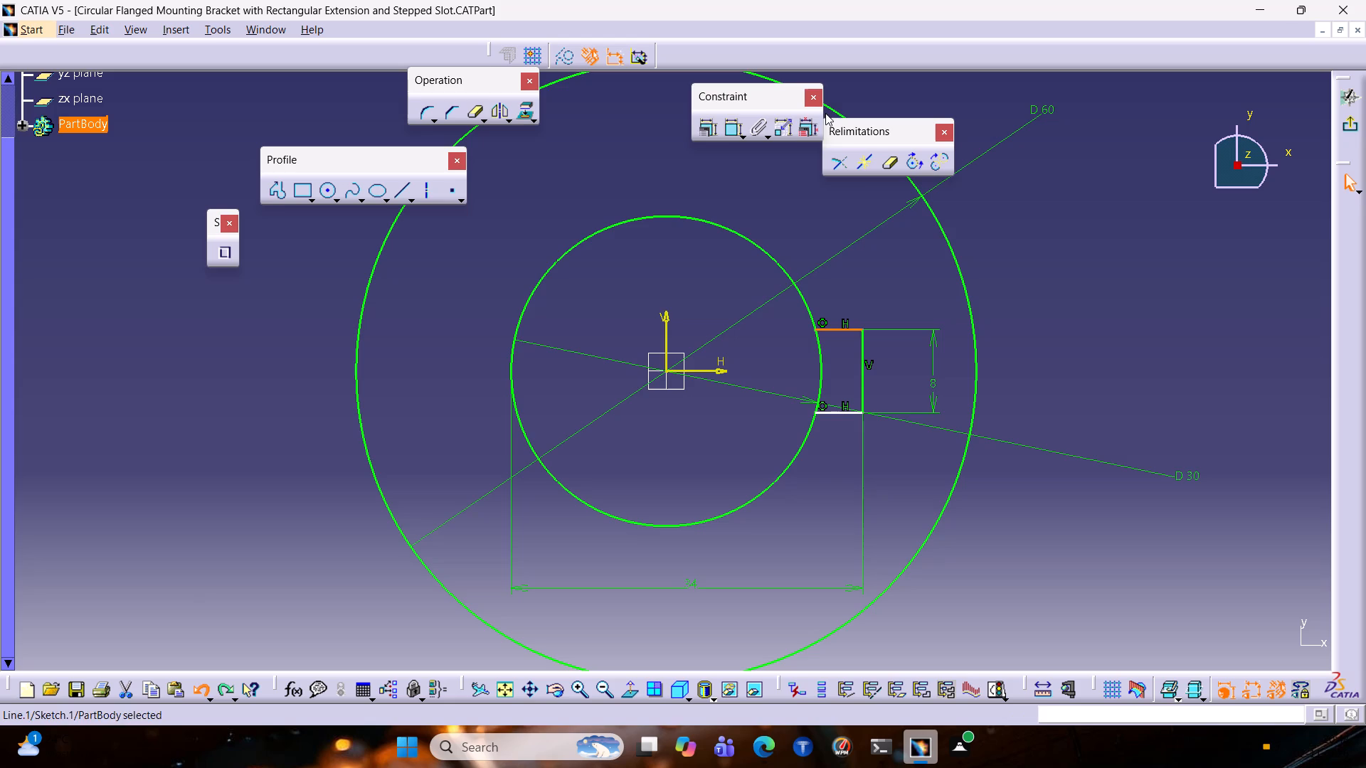
Draw a horizontal profile line from the origin, ending inside the rectangular extension short of its outer vertical edge.
left_click(272, 197)
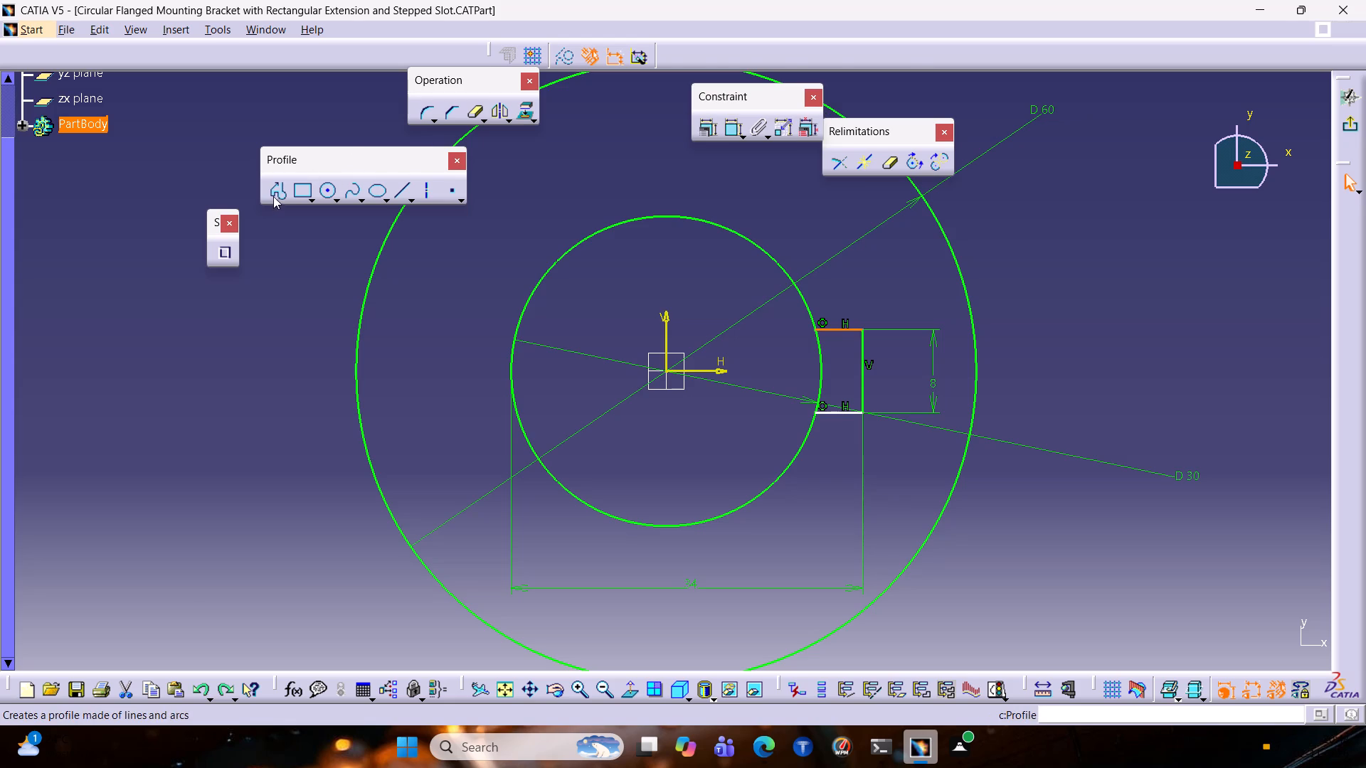
left_click(668, 371)
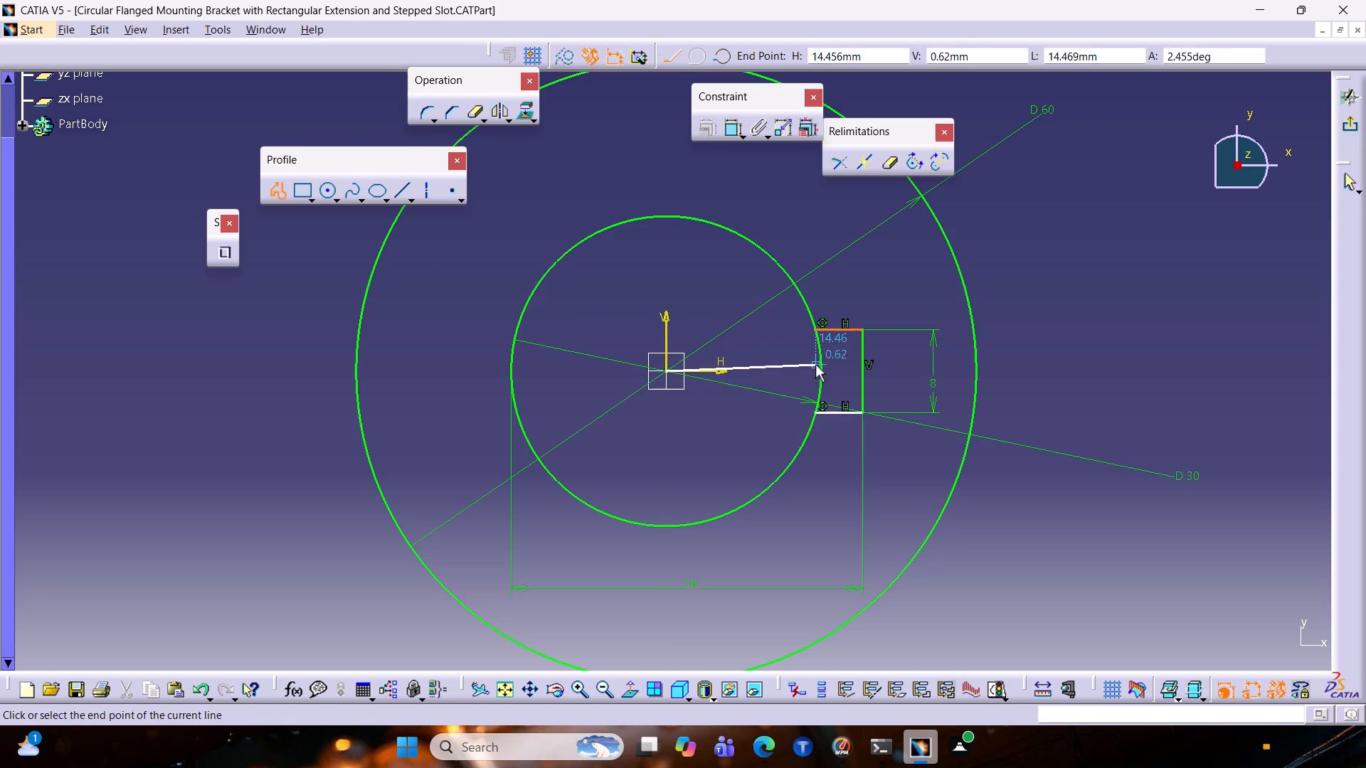
left_click(841, 369)
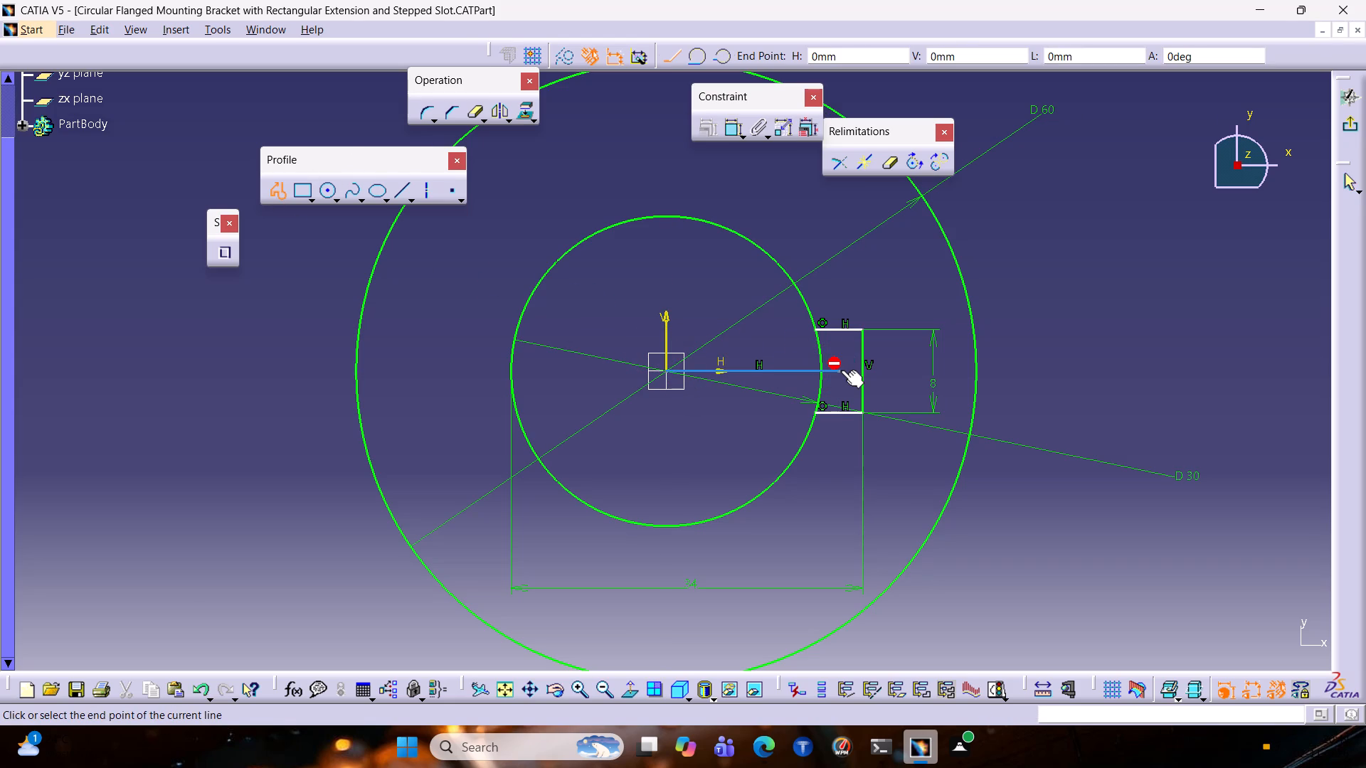
key("Escape")
key("Escape")
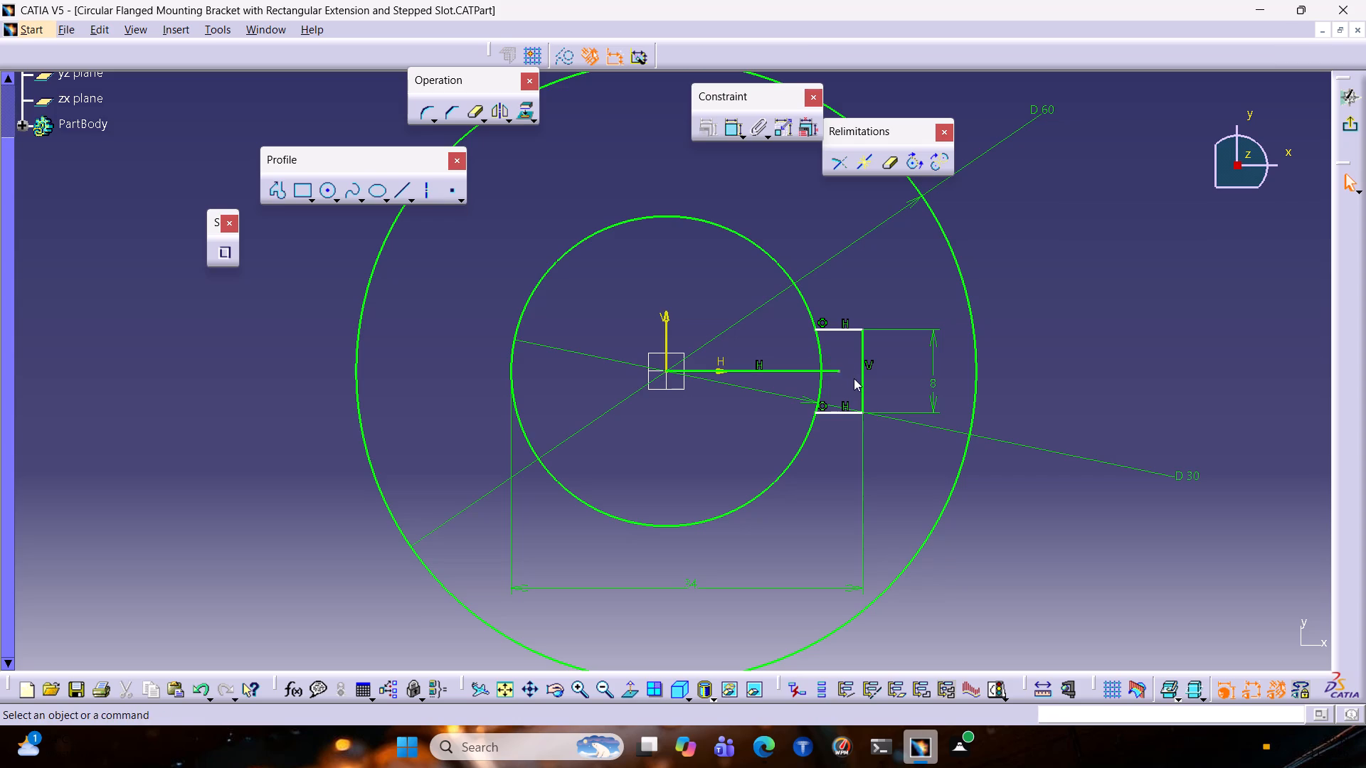
Stretch the horizontal line's free end slightly past the extension's outer vertical edge.
left_click(822, 368)
left_click_drag(828, 371, 845, 372)
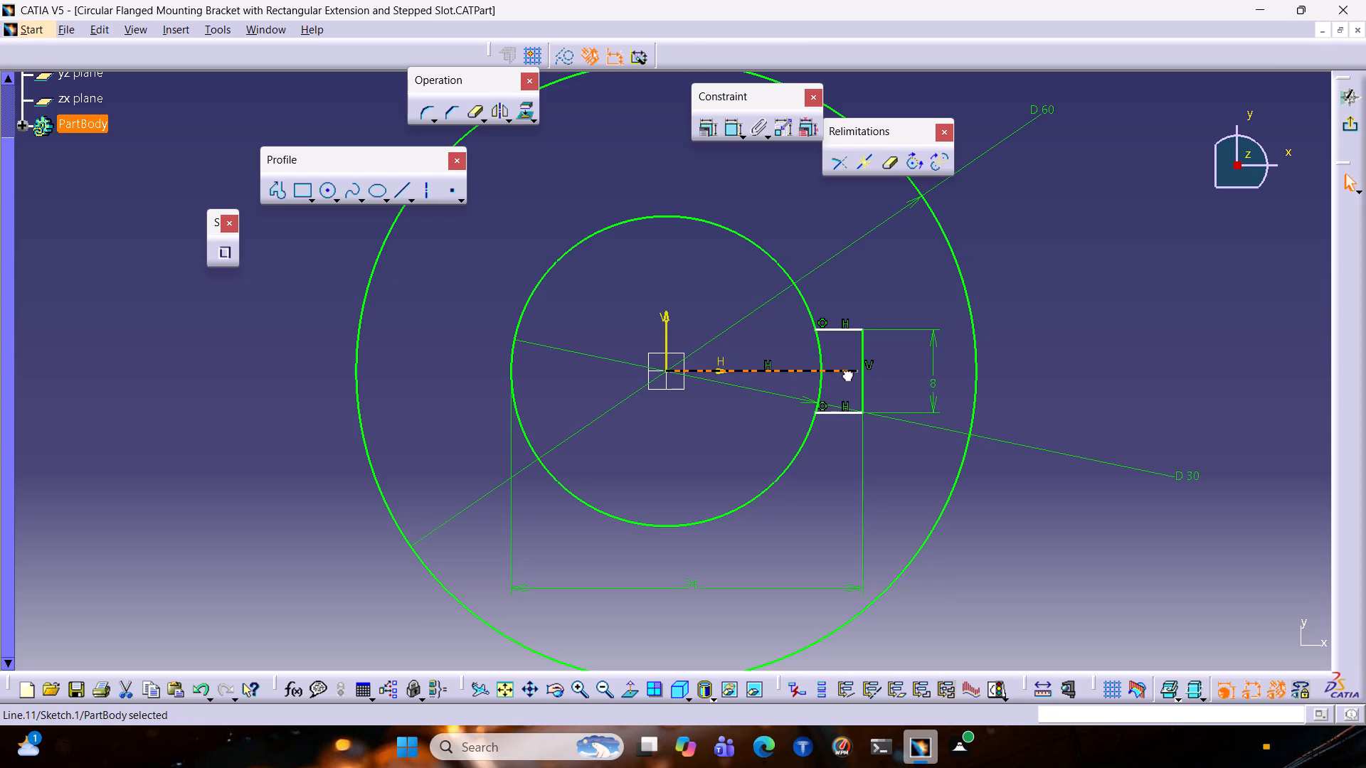
left_click_drag(845, 372, 854, 372)
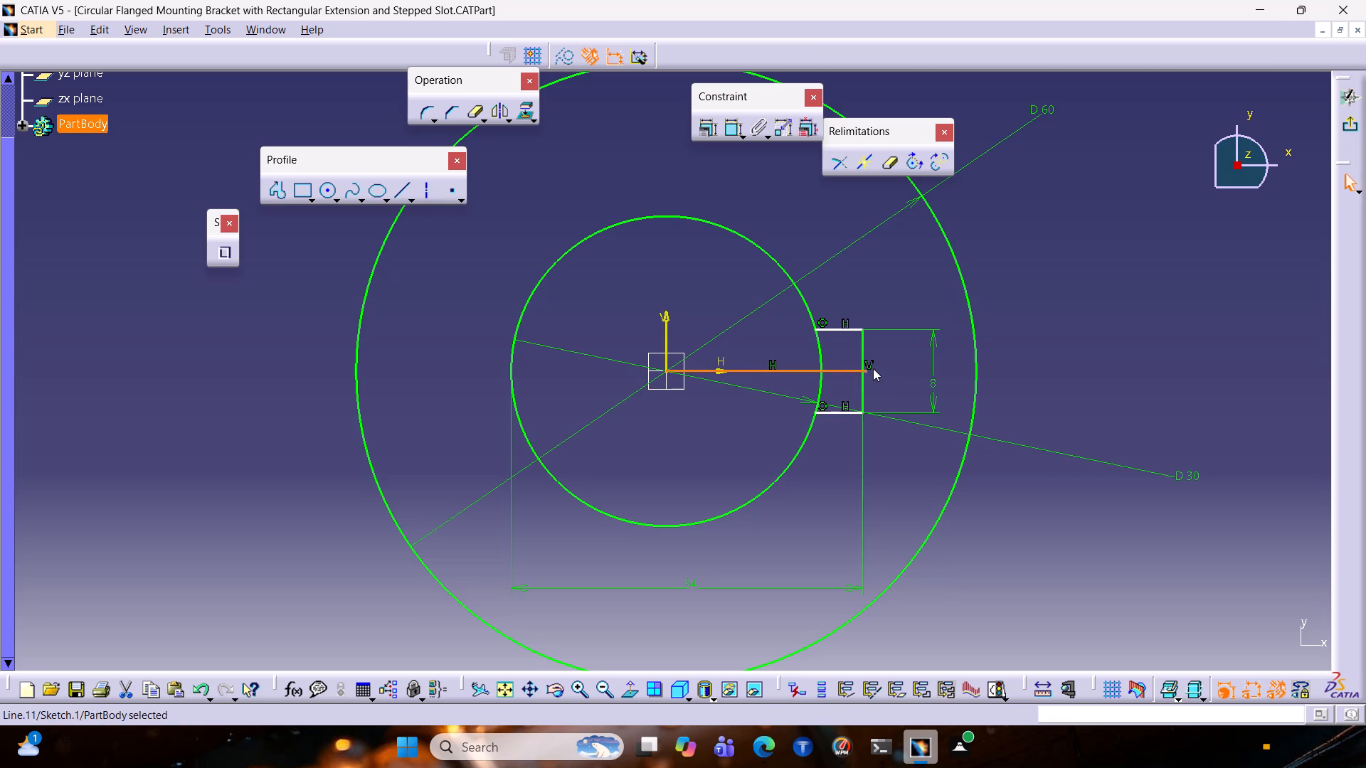
left_click(867, 370)
left_click(868, 378)
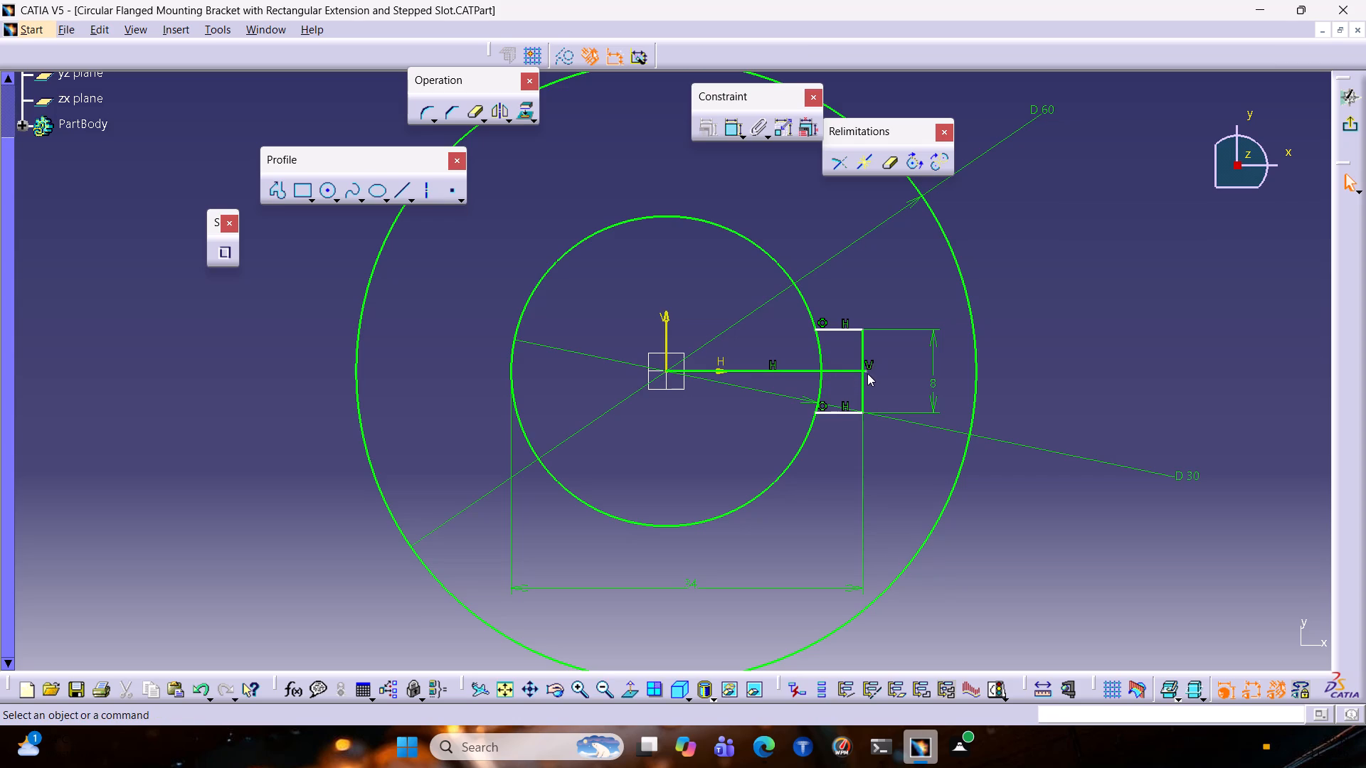
left_click(864, 370)
left_click(861, 373, "ctrl")
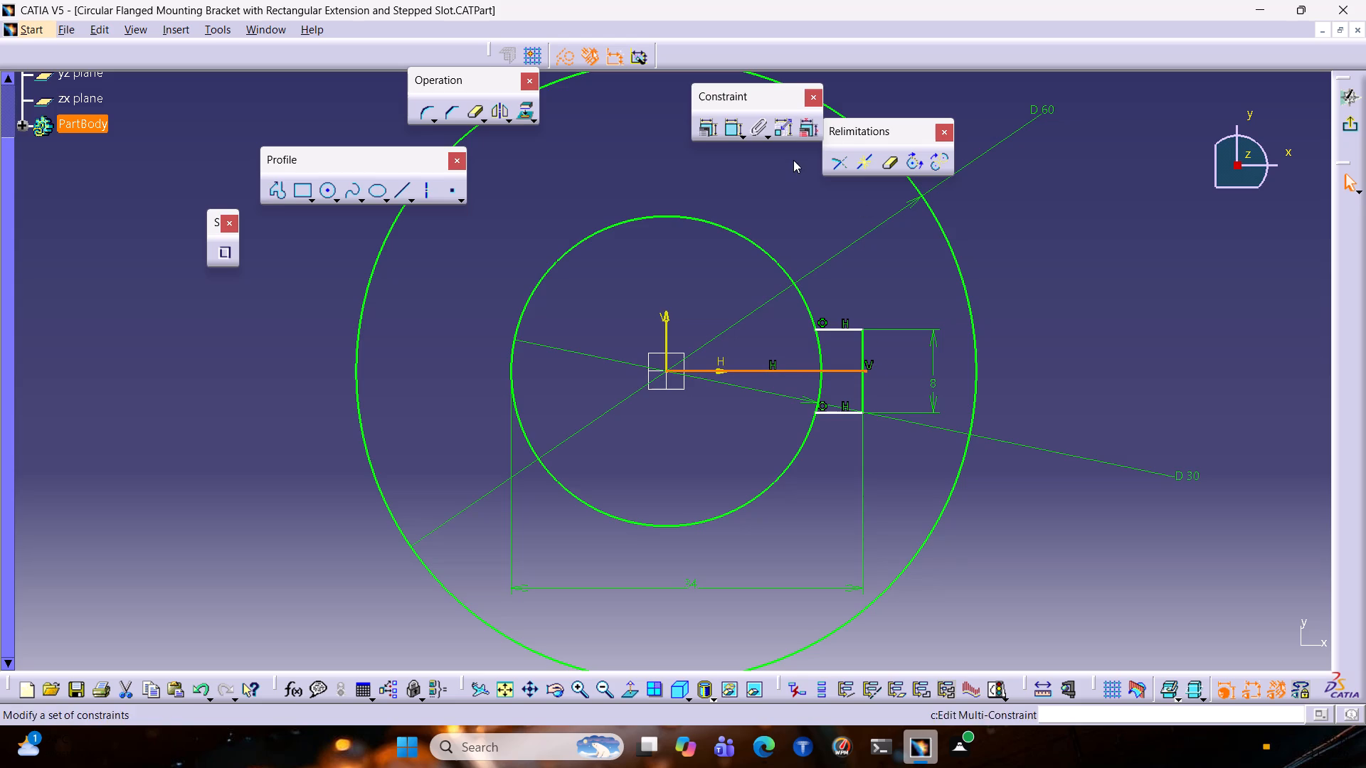
left_click(709, 129)
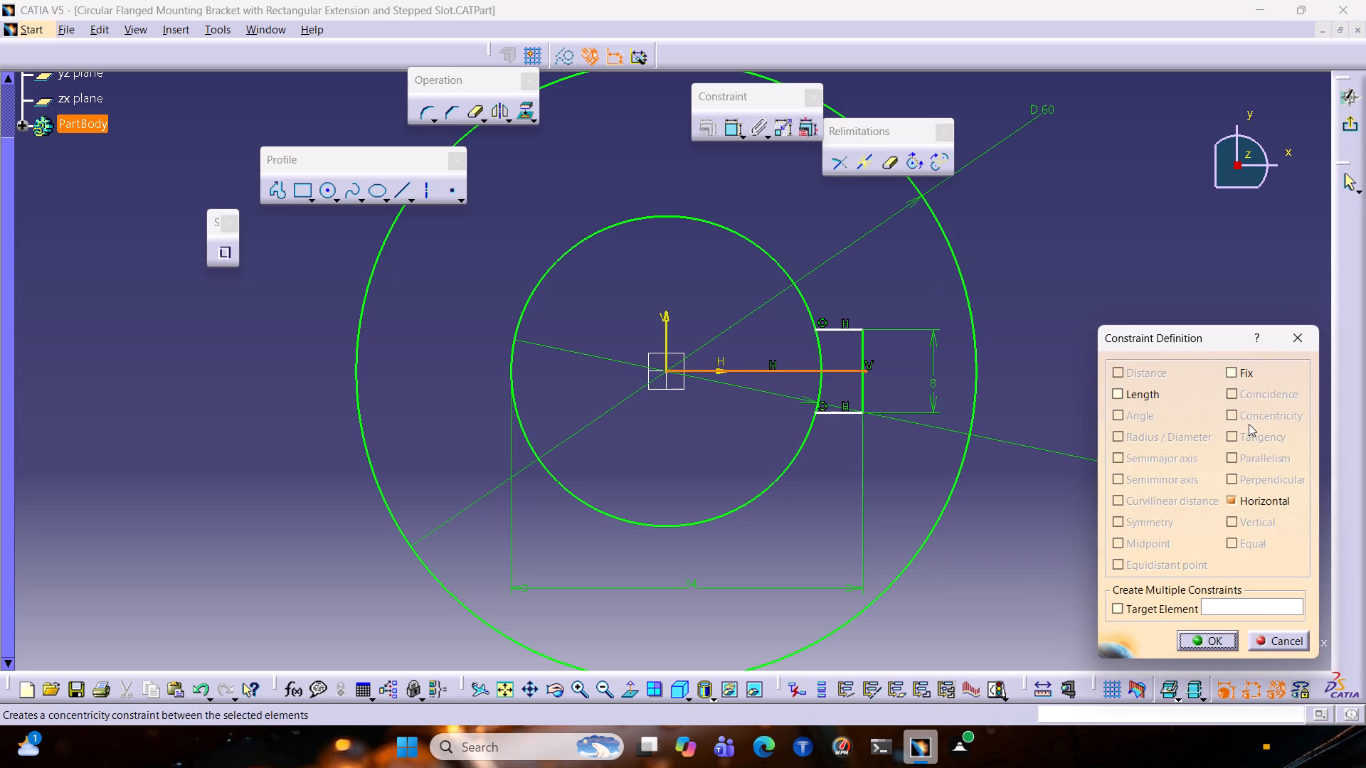
left_click(1284, 346)
left_click(884, 385)
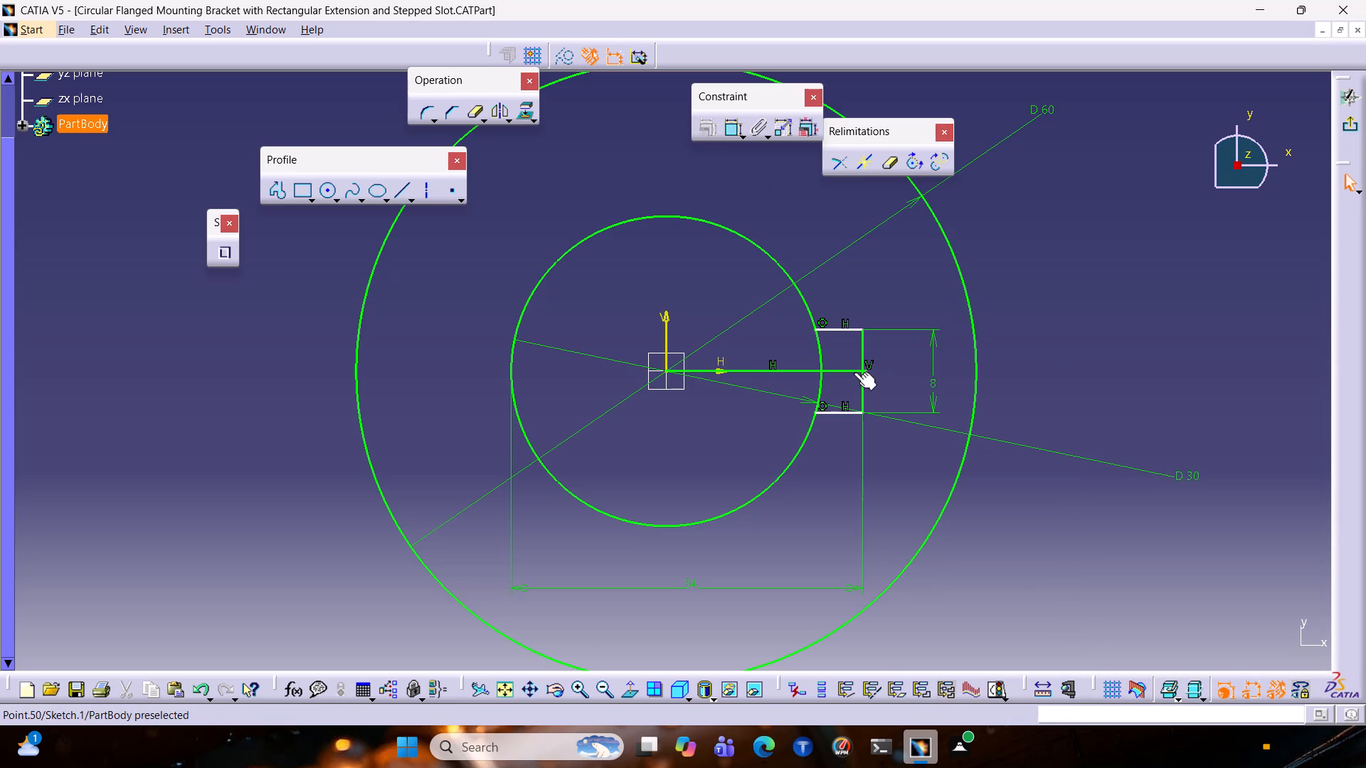
left_click_drag(854, 372, 867, 373)
left_click(739, 430)
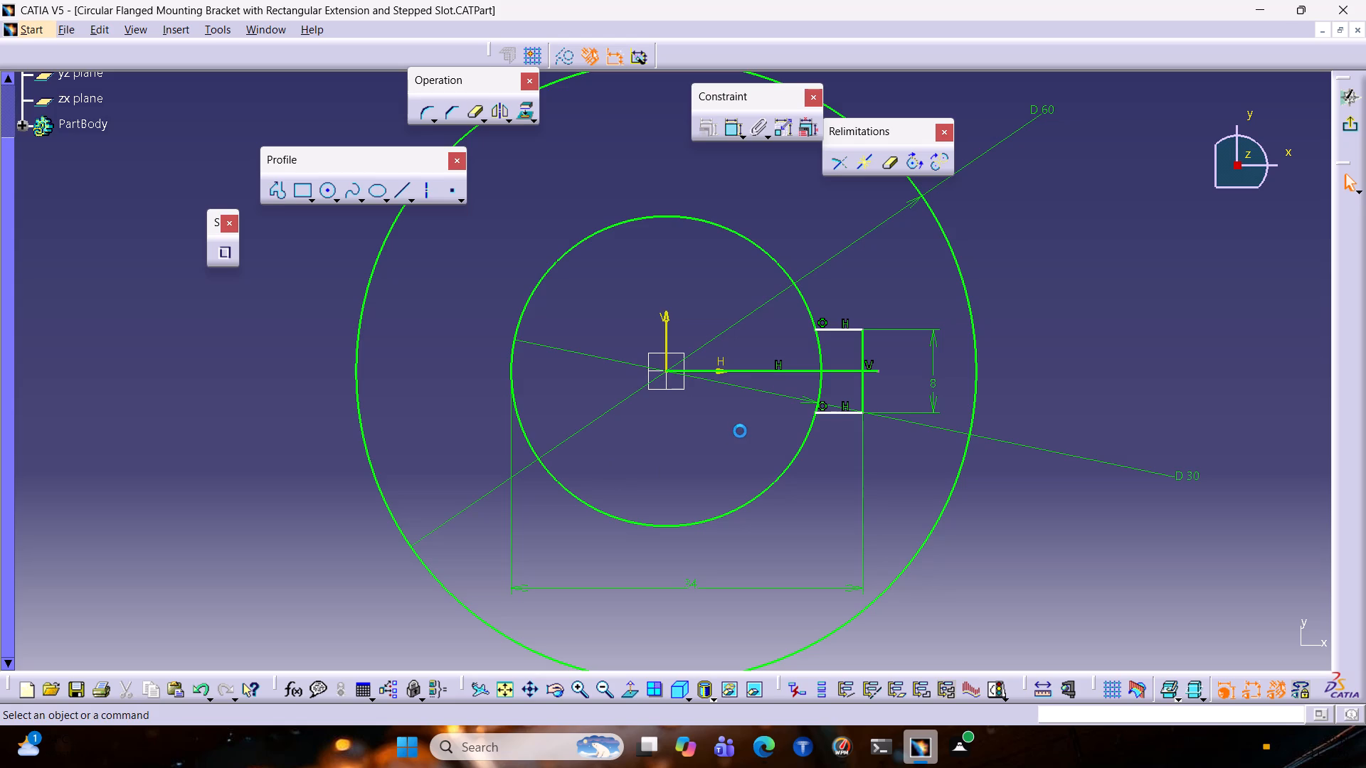
Quick Trim the horizontal line's overhang beyond the extension's outer vertical edge.
double_click(896, 165)
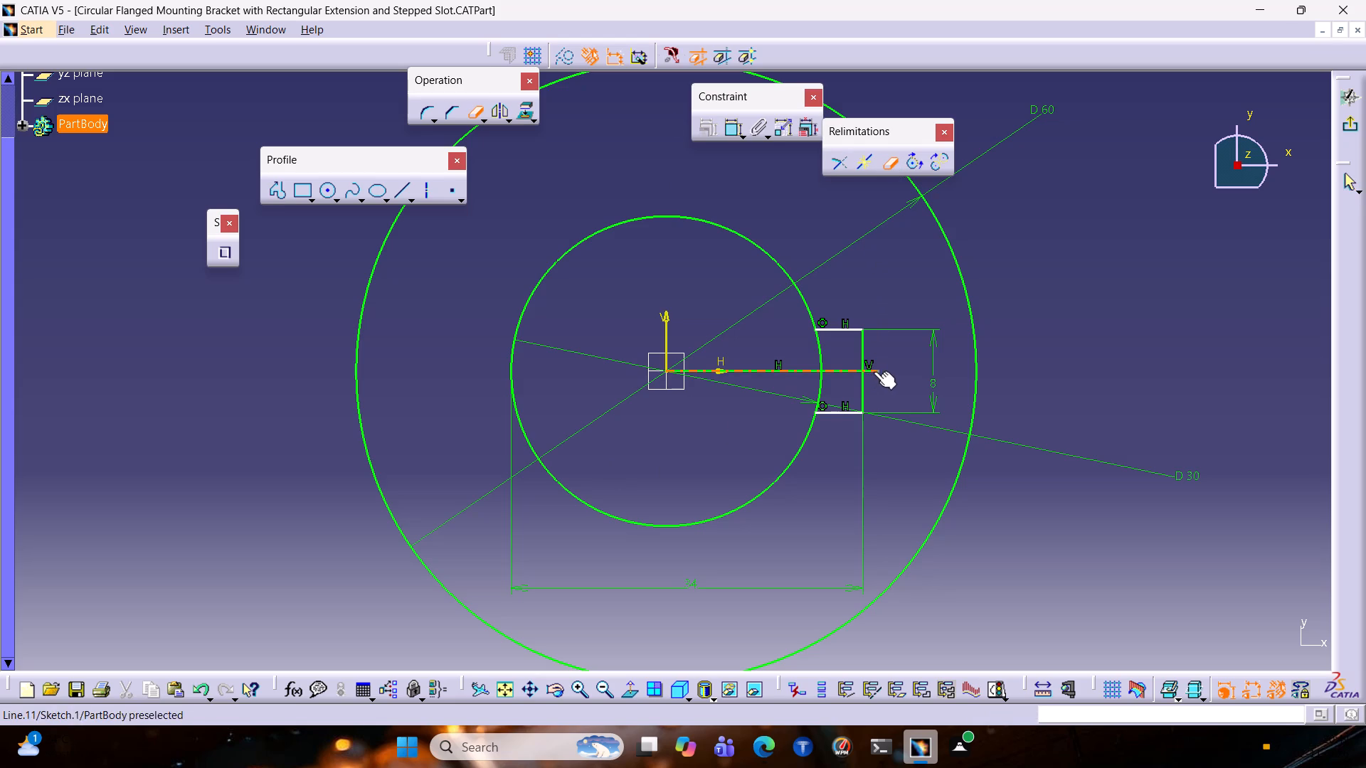
left_click(874, 370)
key("Escape")
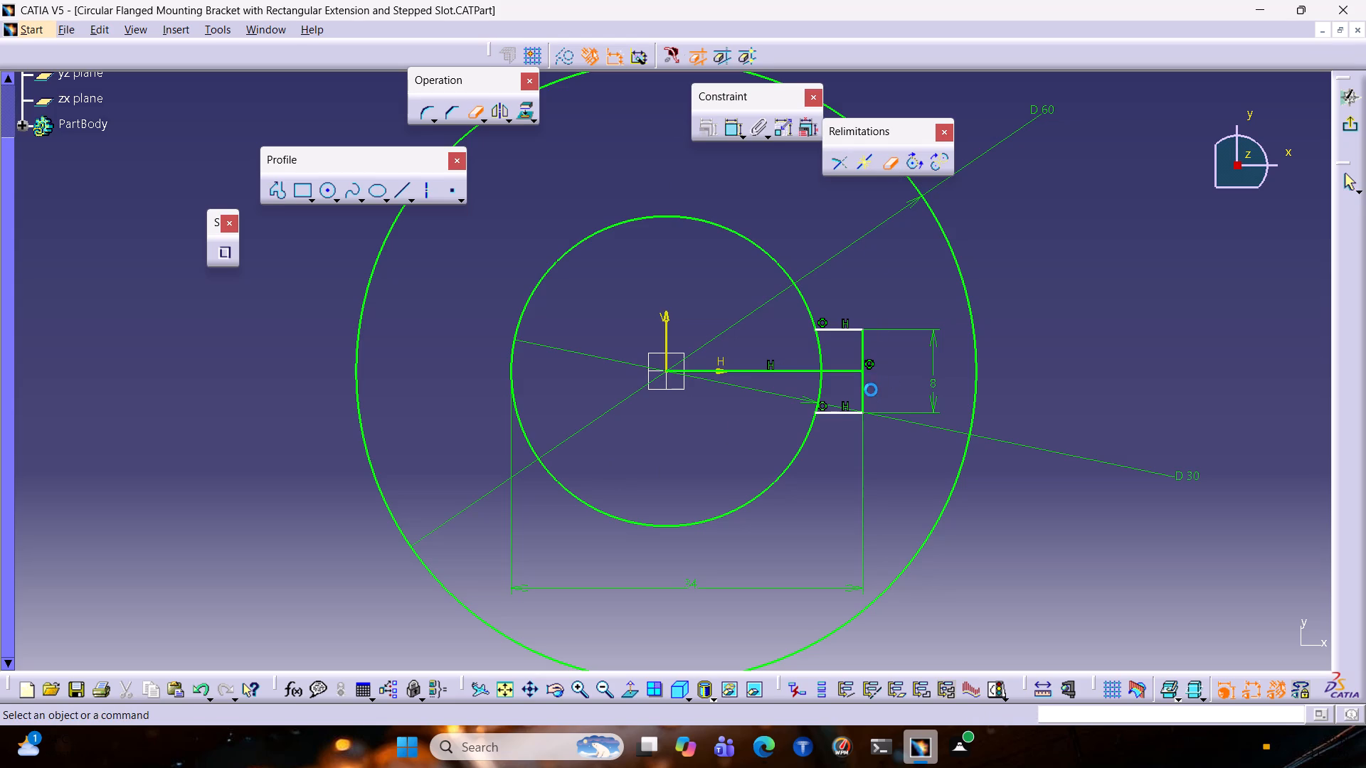
key("Escape")
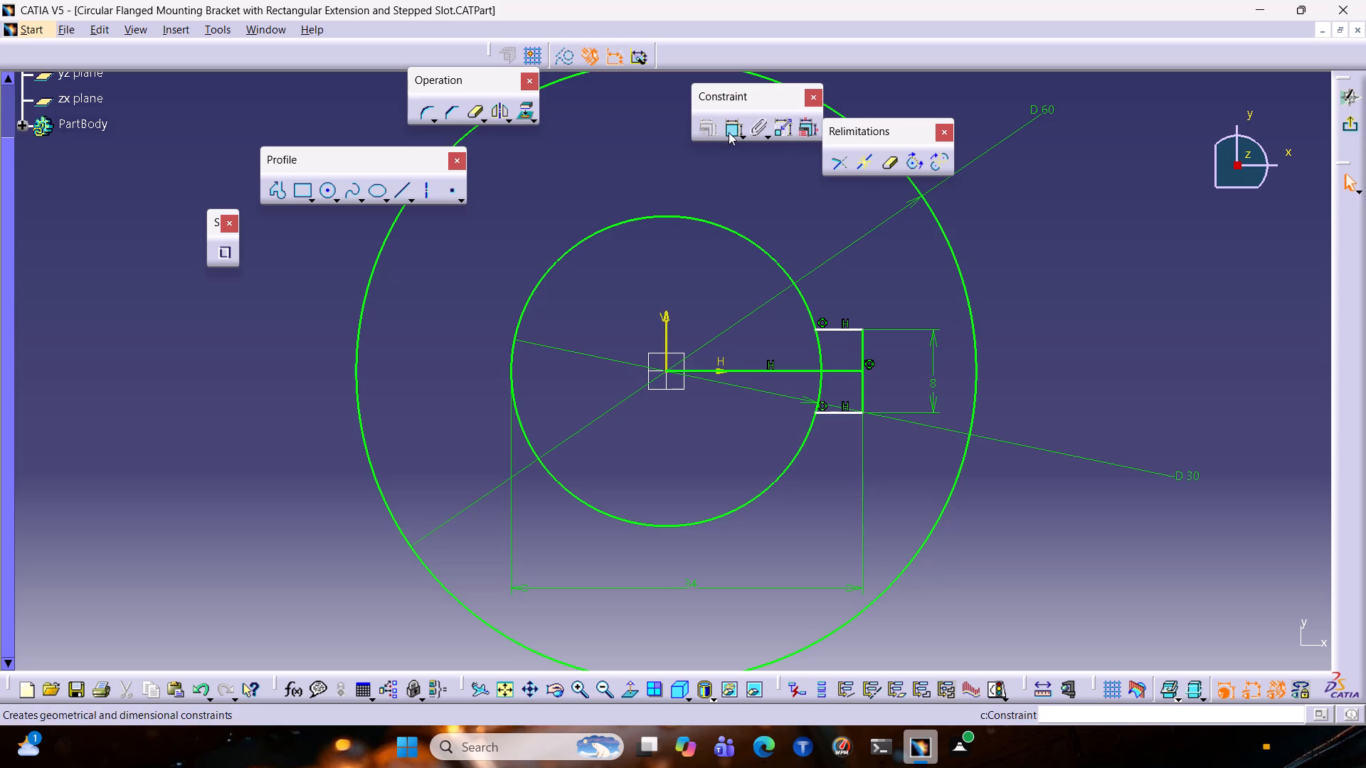
Constrain the distance between the horizontal centre line and the extension's upper horizontal edge to 4 mm.
left_click(730, 131)
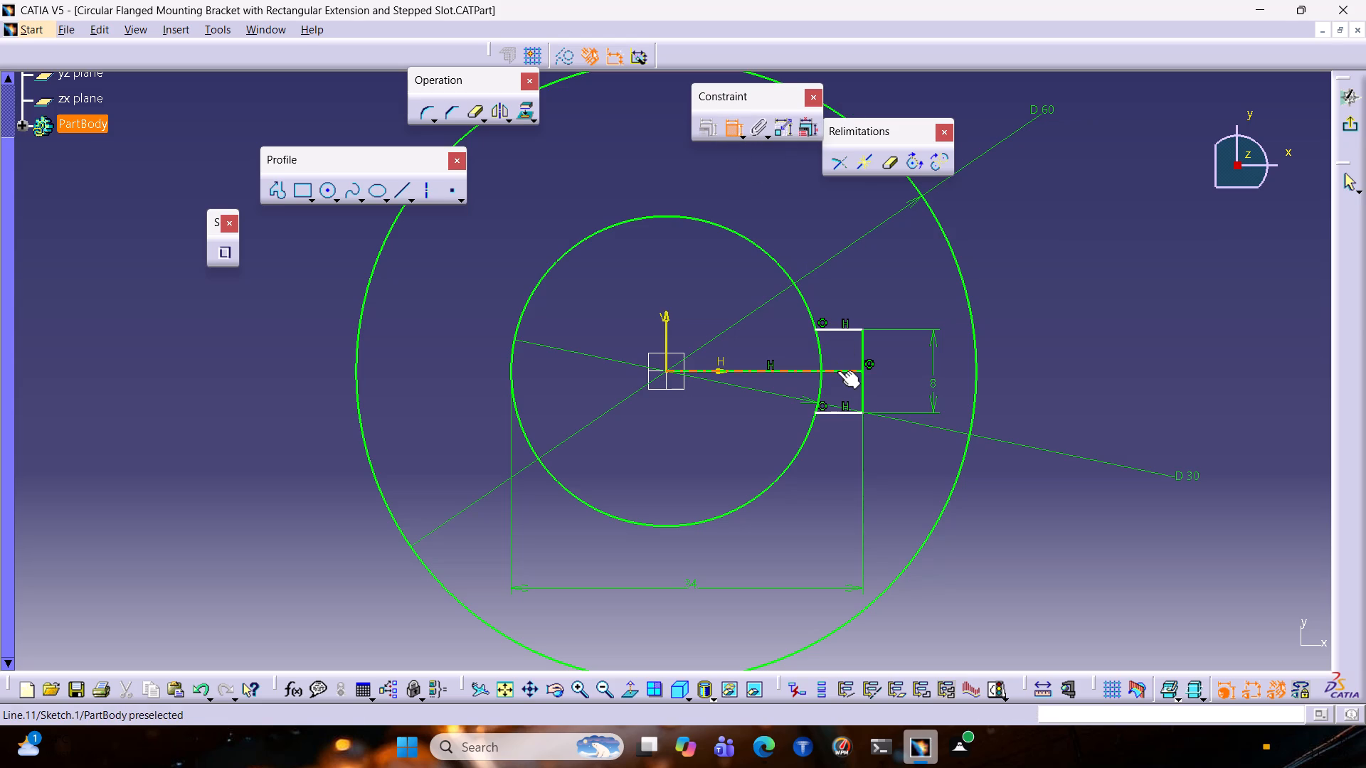
left_click(837, 370)
left_click(851, 329)
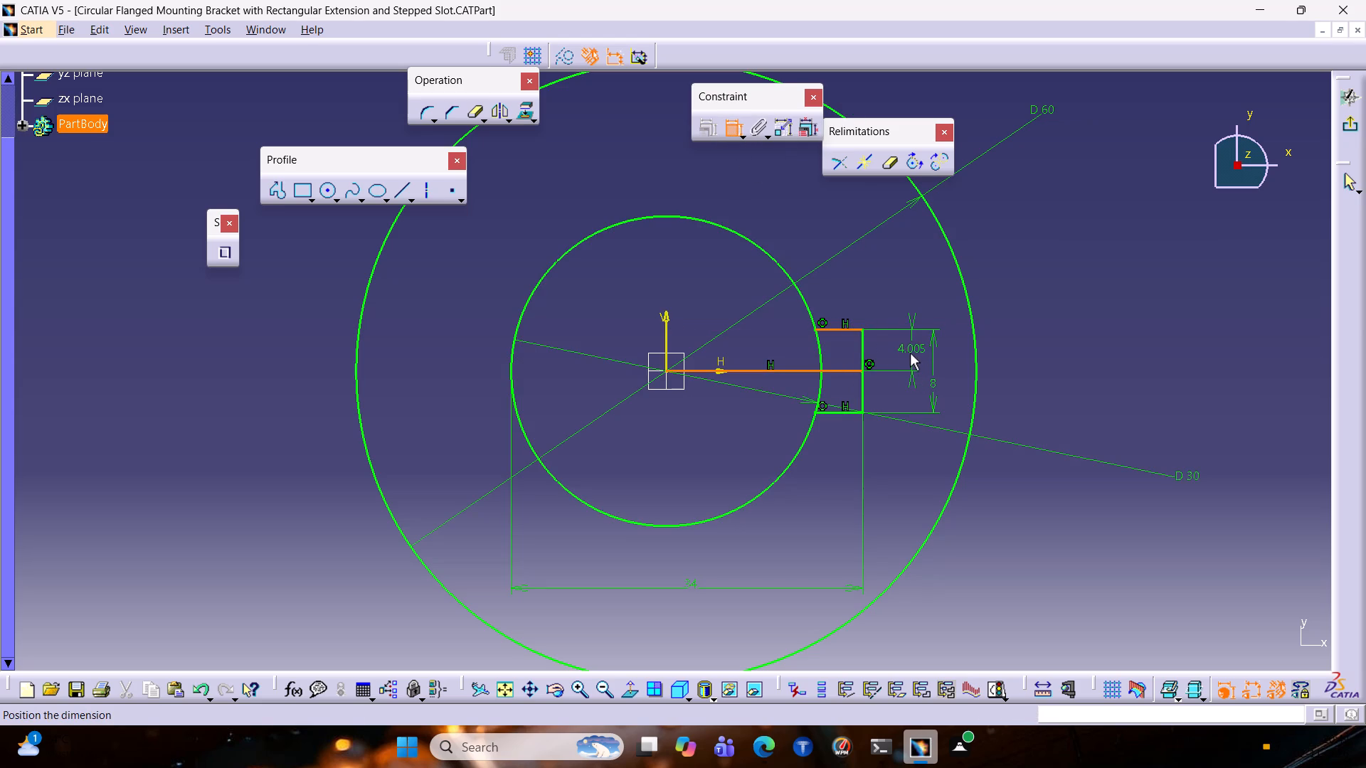
left_click(910, 353)
double_click(911, 348)
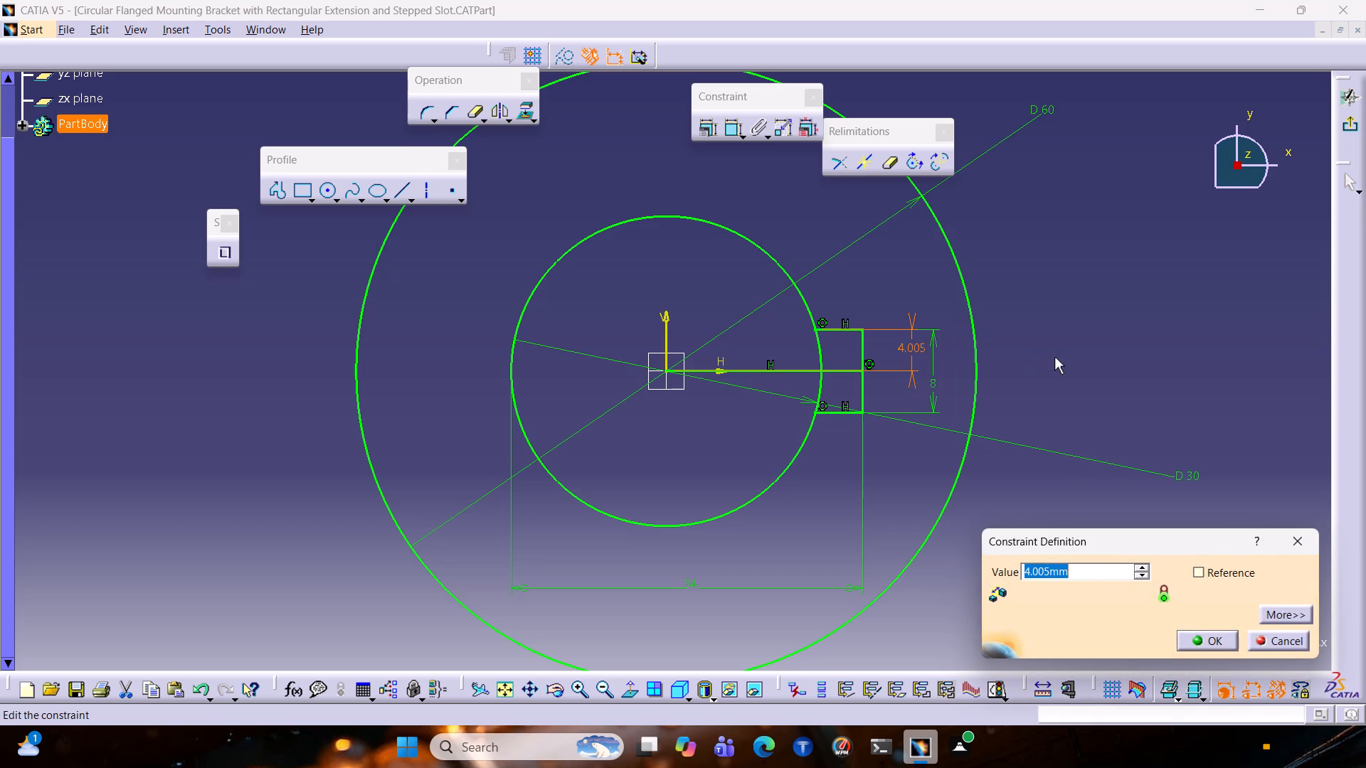
key("4")
key("Return")
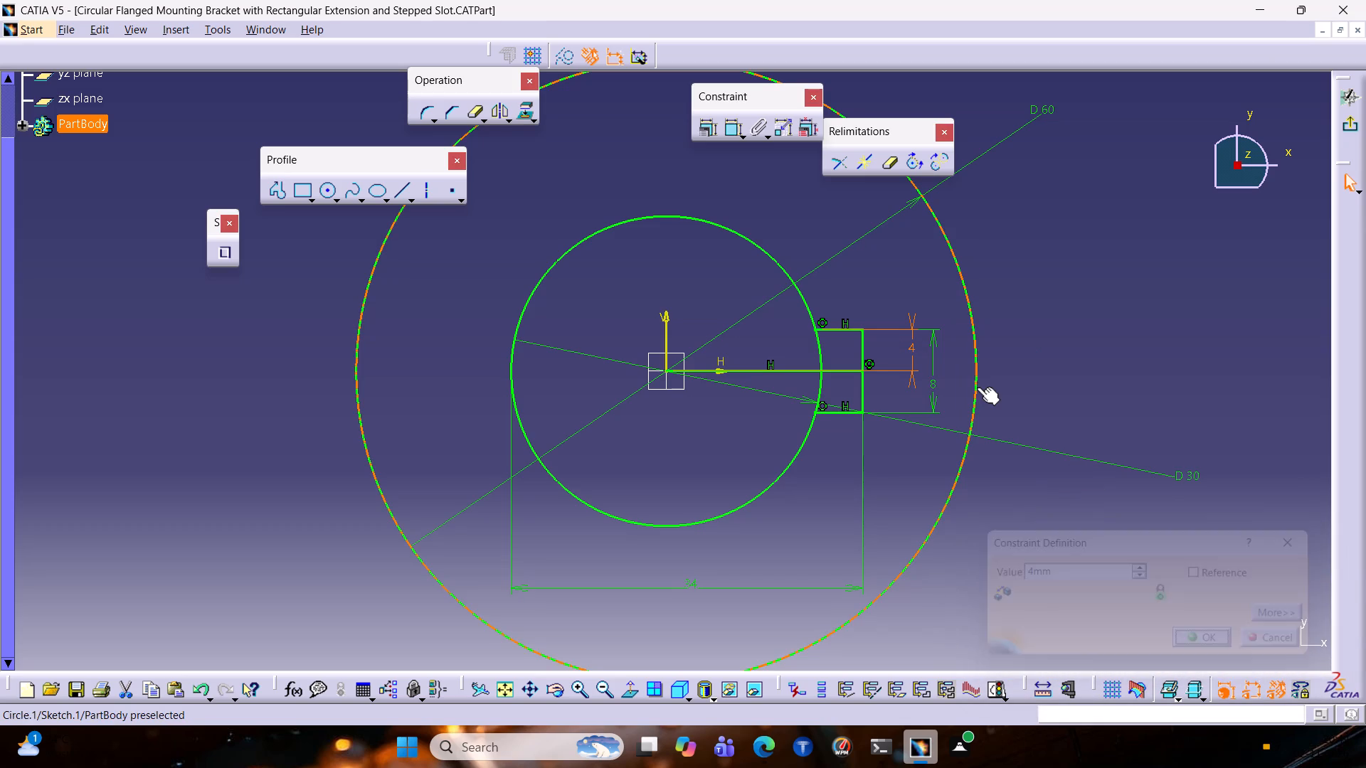
Convert the horizontal centre line from the origin into a construction element.
left_click(794, 371)
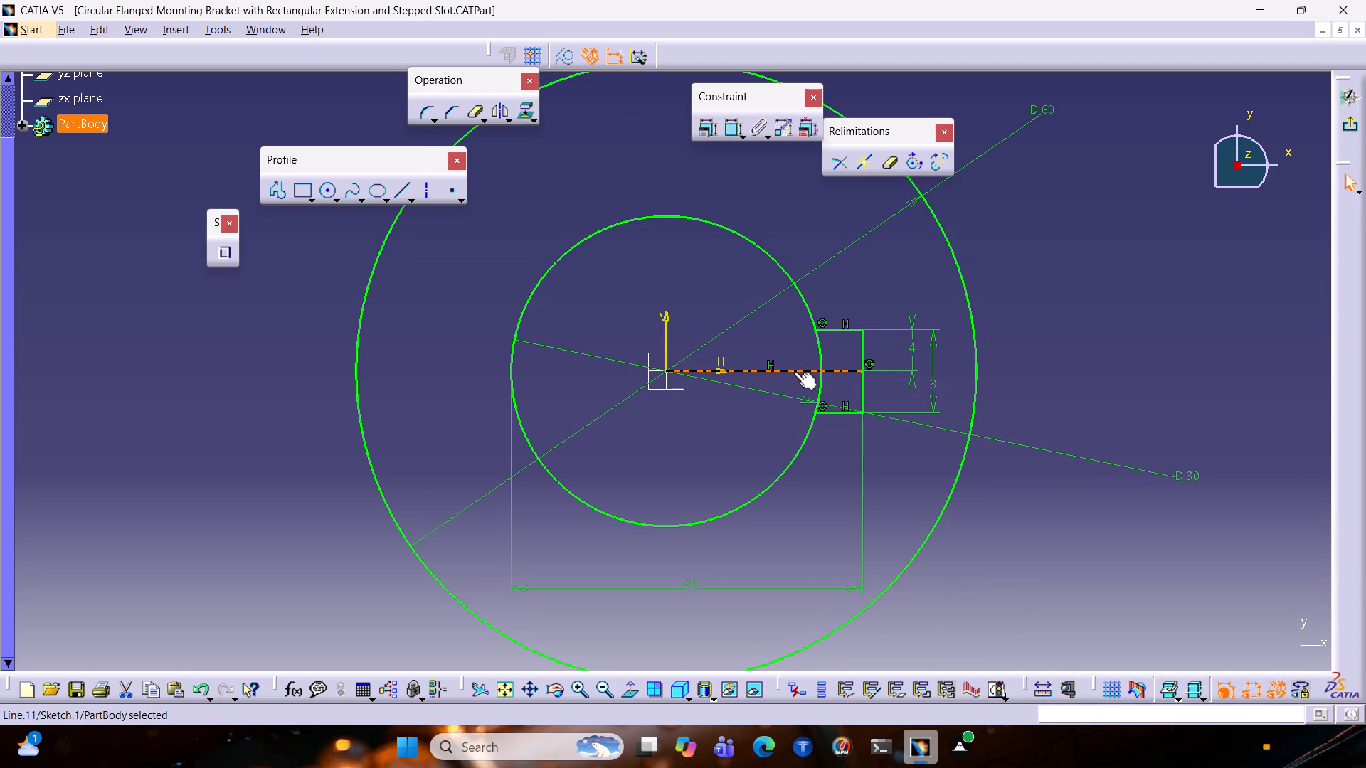
left_click(563, 58)
left_click(731, 159)
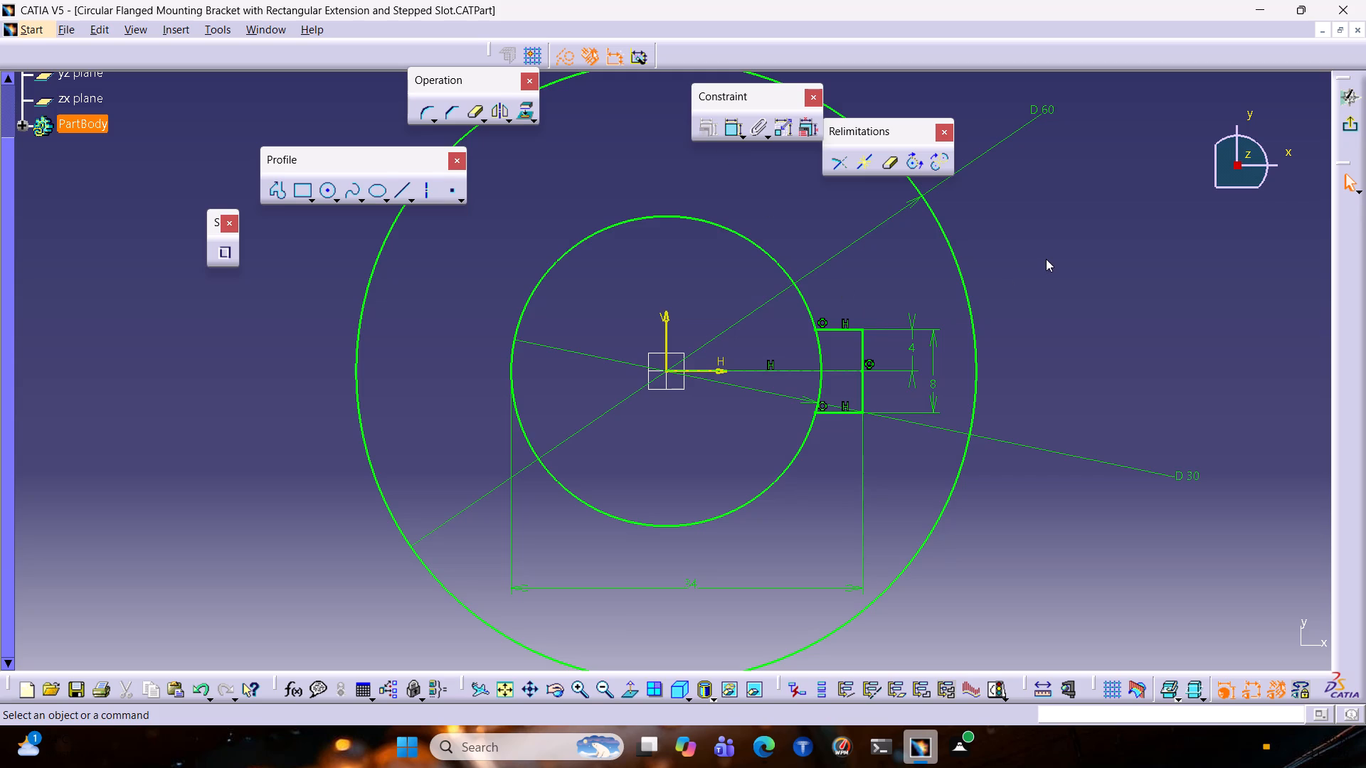
Quick Trim the inner circle's arc between the extension's two horizontal edges.
middle_click_drag(1046, 257, 1014, 317, "ctrl")
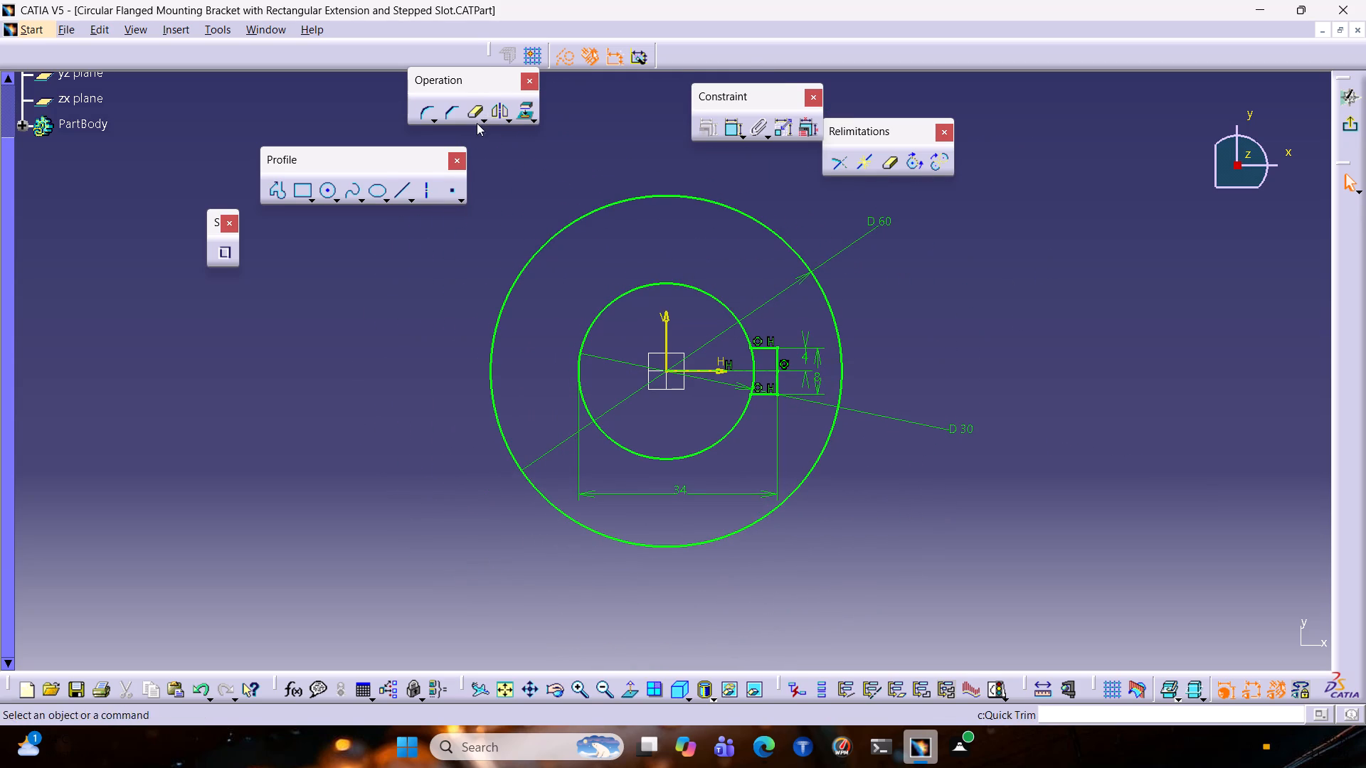
double_click(476, 118)
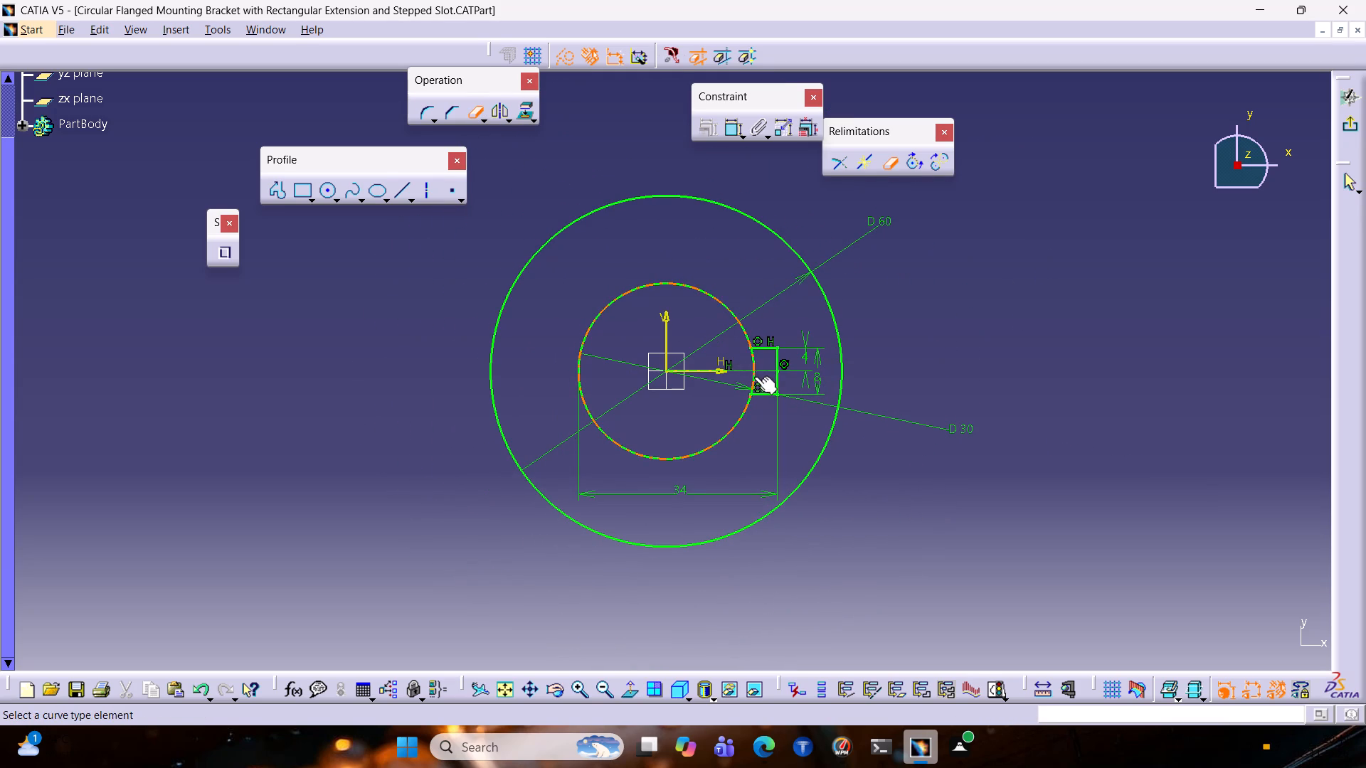
left_click(754, 376)
left_click(754, 358)
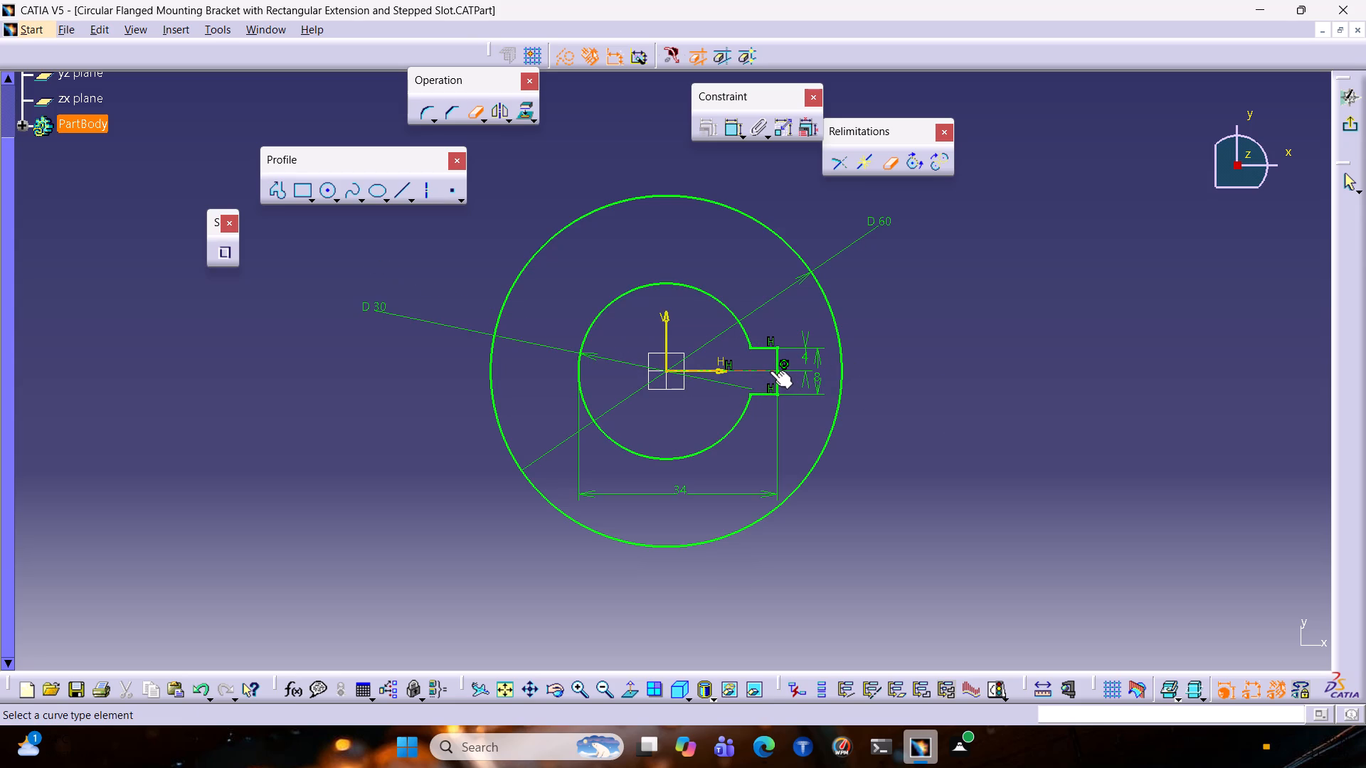
left_click(808, 356)
key("Escape")
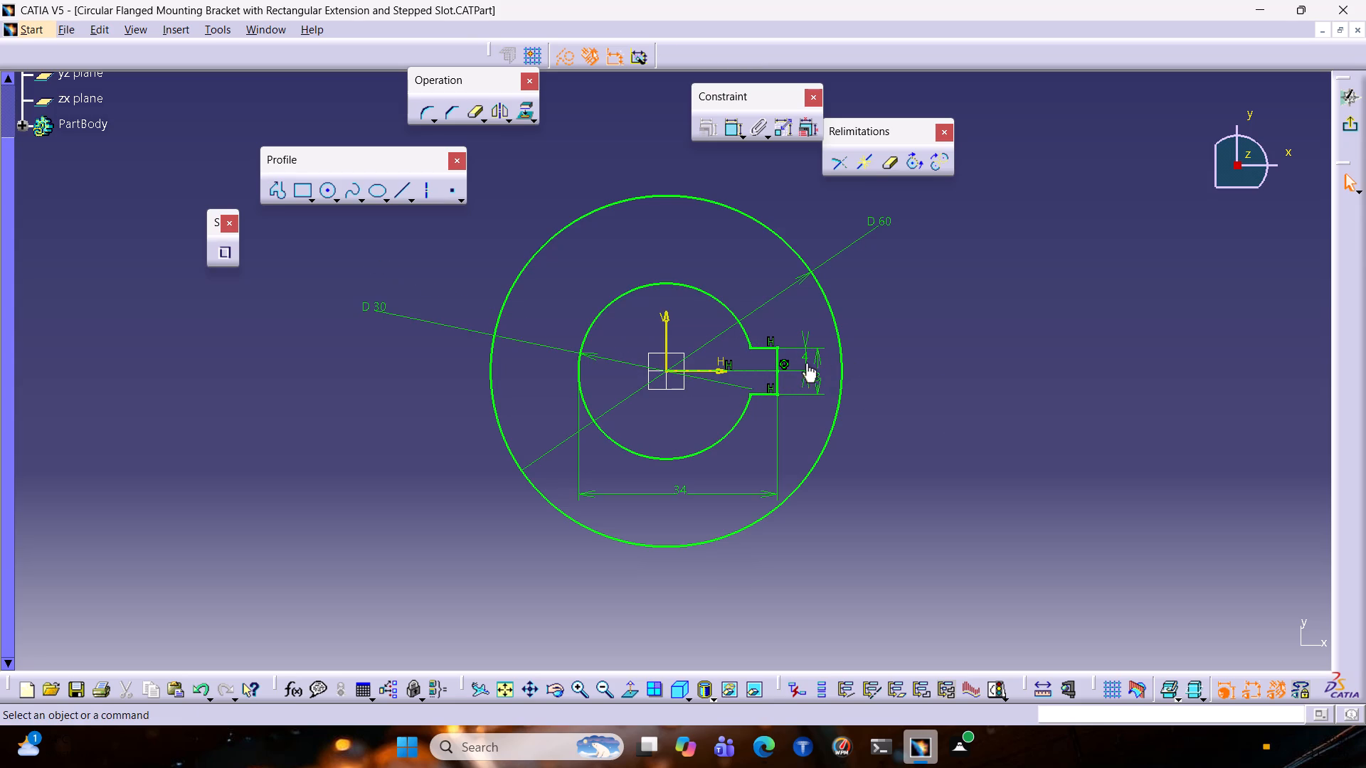
Delete the 4 mm dimension and re-create it between the construction centre line and the extension's upper horizontal edge.
left_click(805, 363)
key("Delete")
left_click(815, 364)
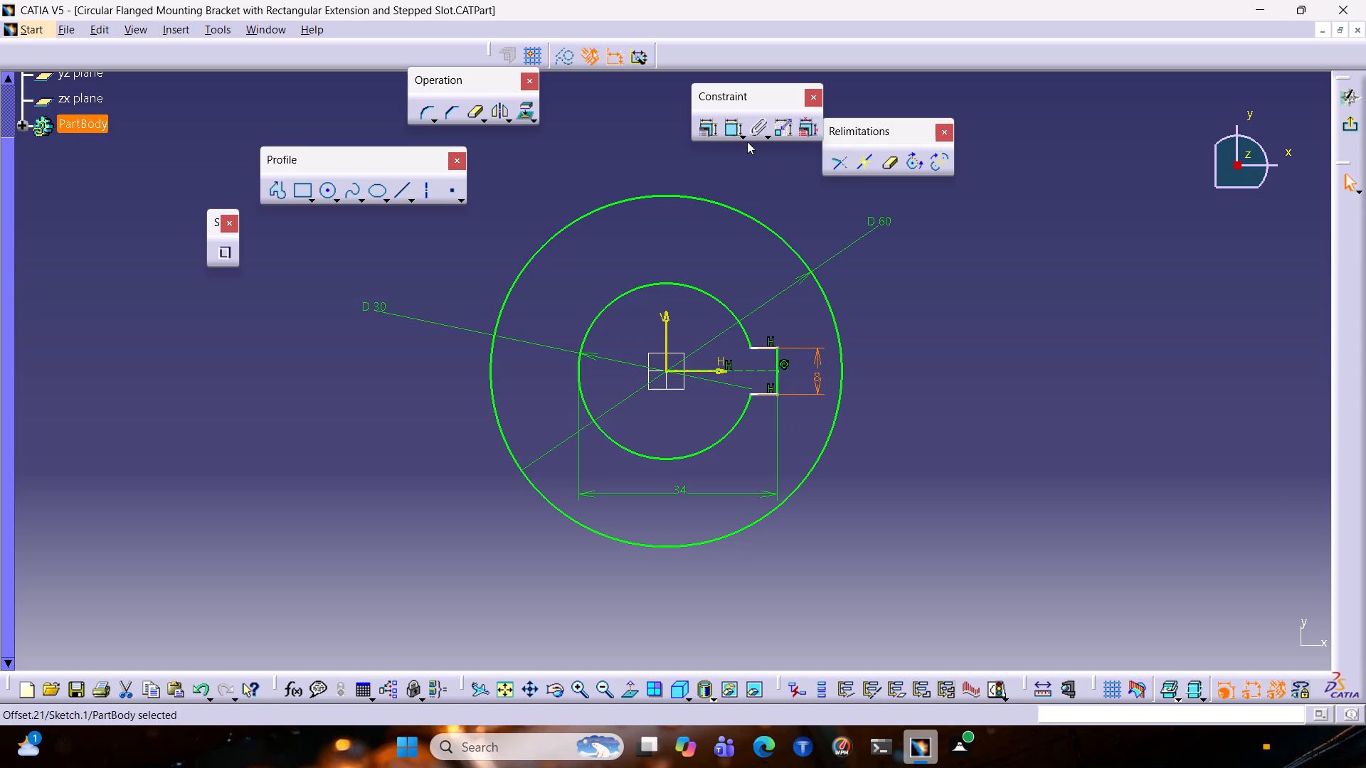
left_click(730, 129)
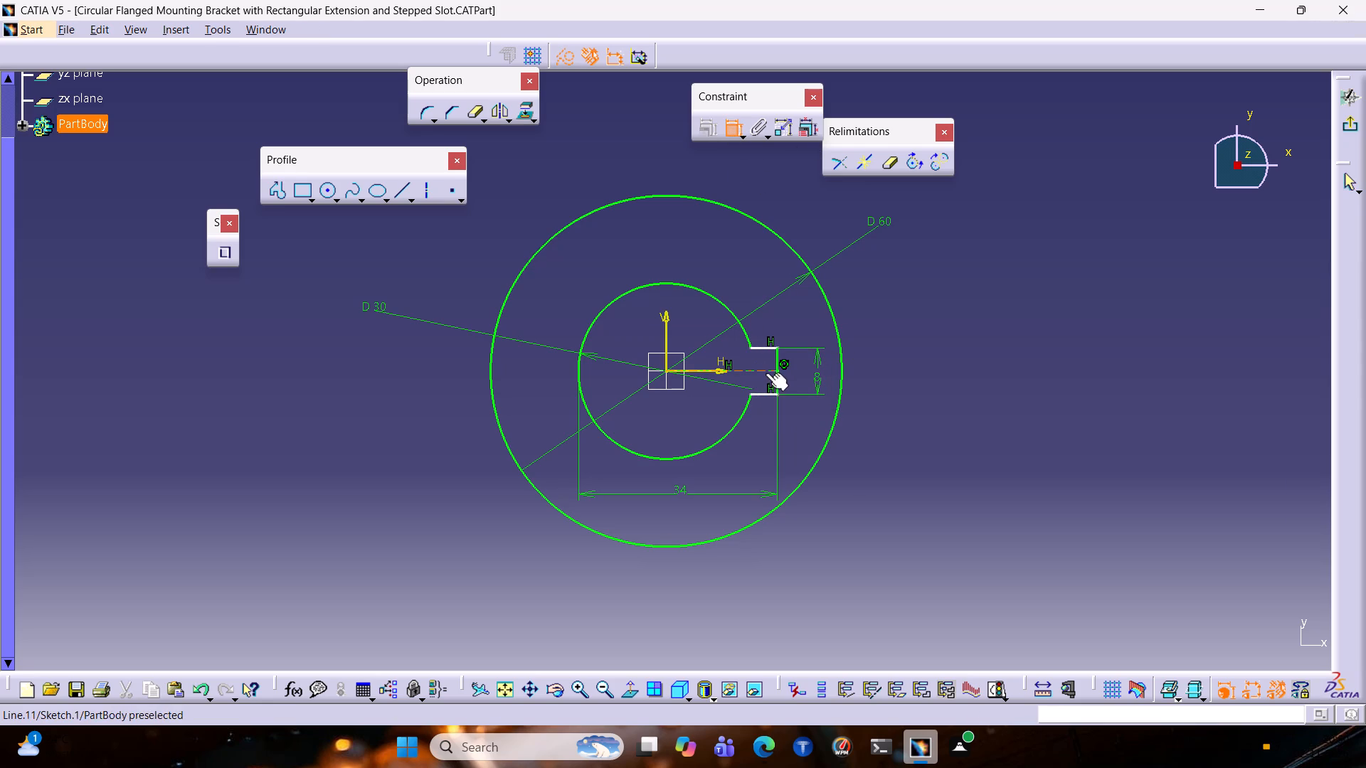
left_click(766, 373)
left_click(770, 347)
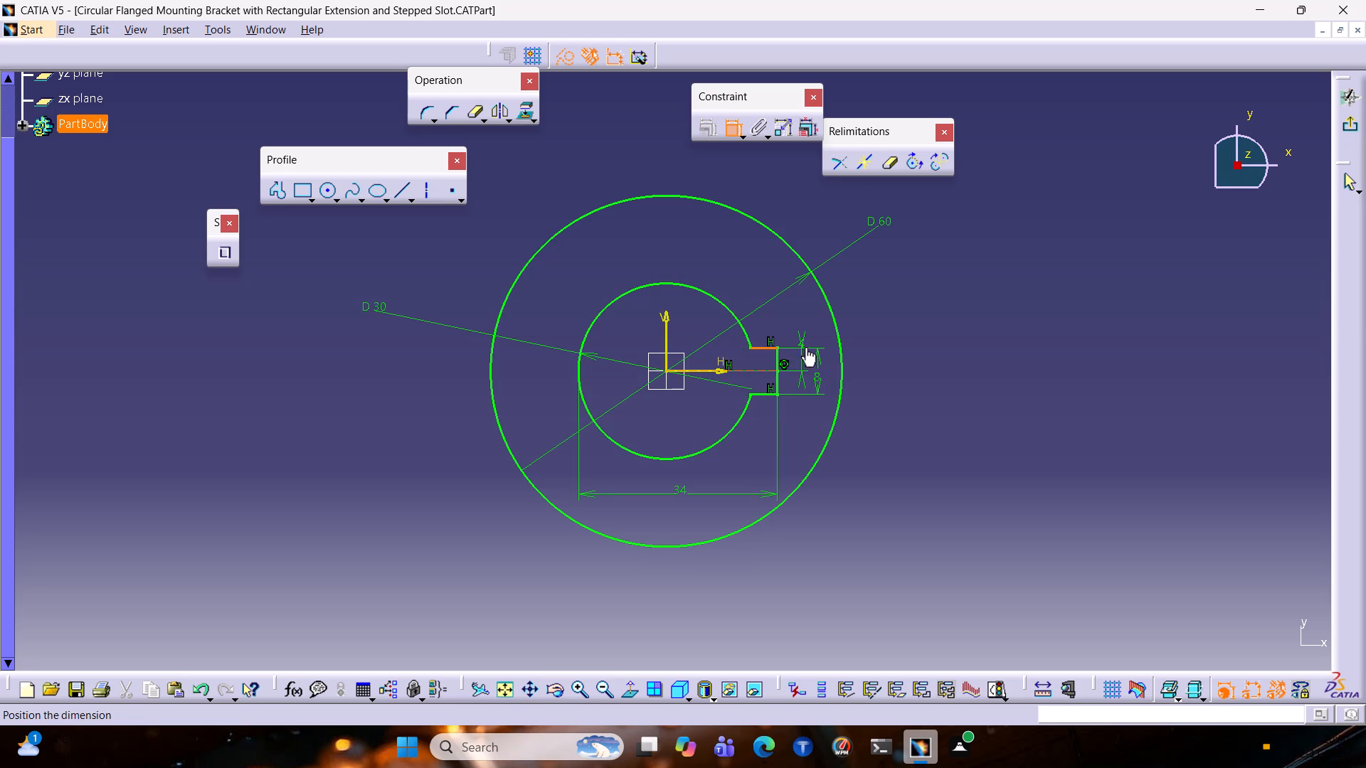
left_click(805, 347)
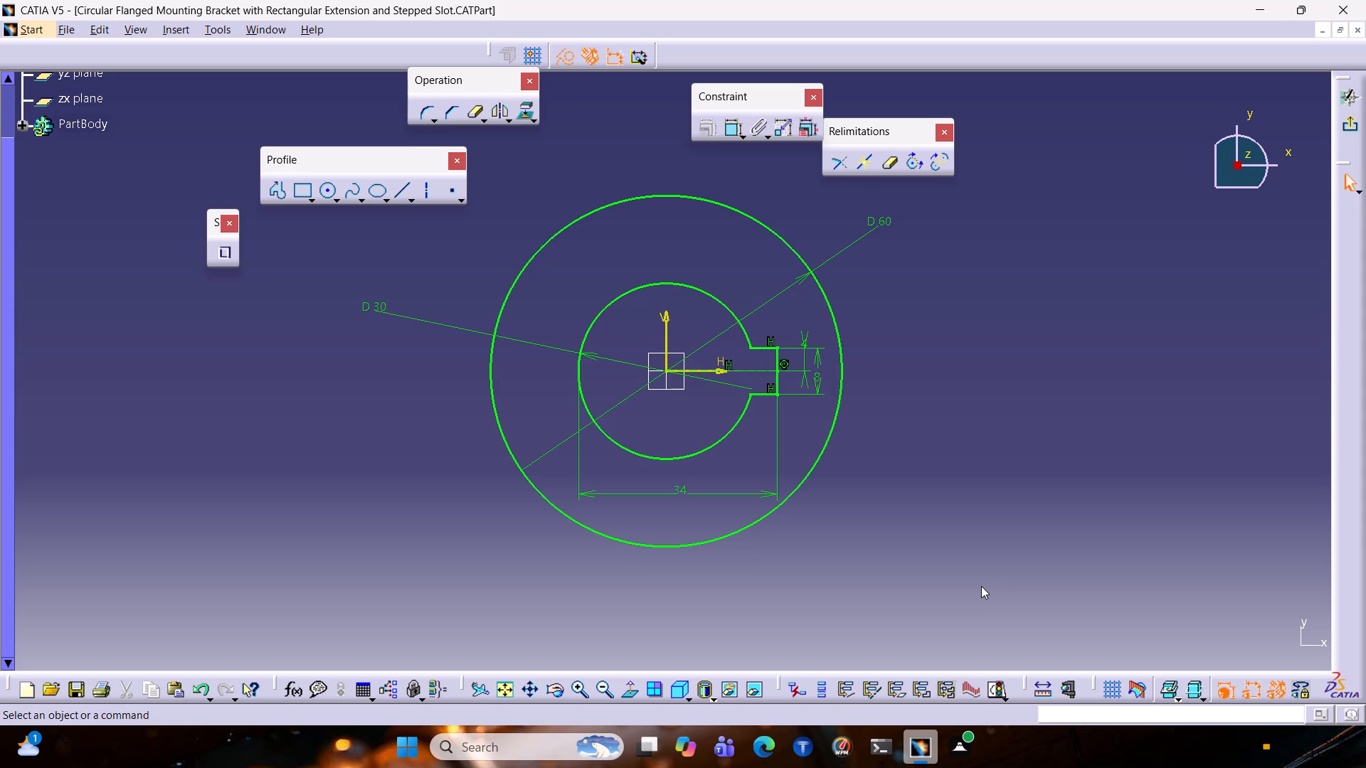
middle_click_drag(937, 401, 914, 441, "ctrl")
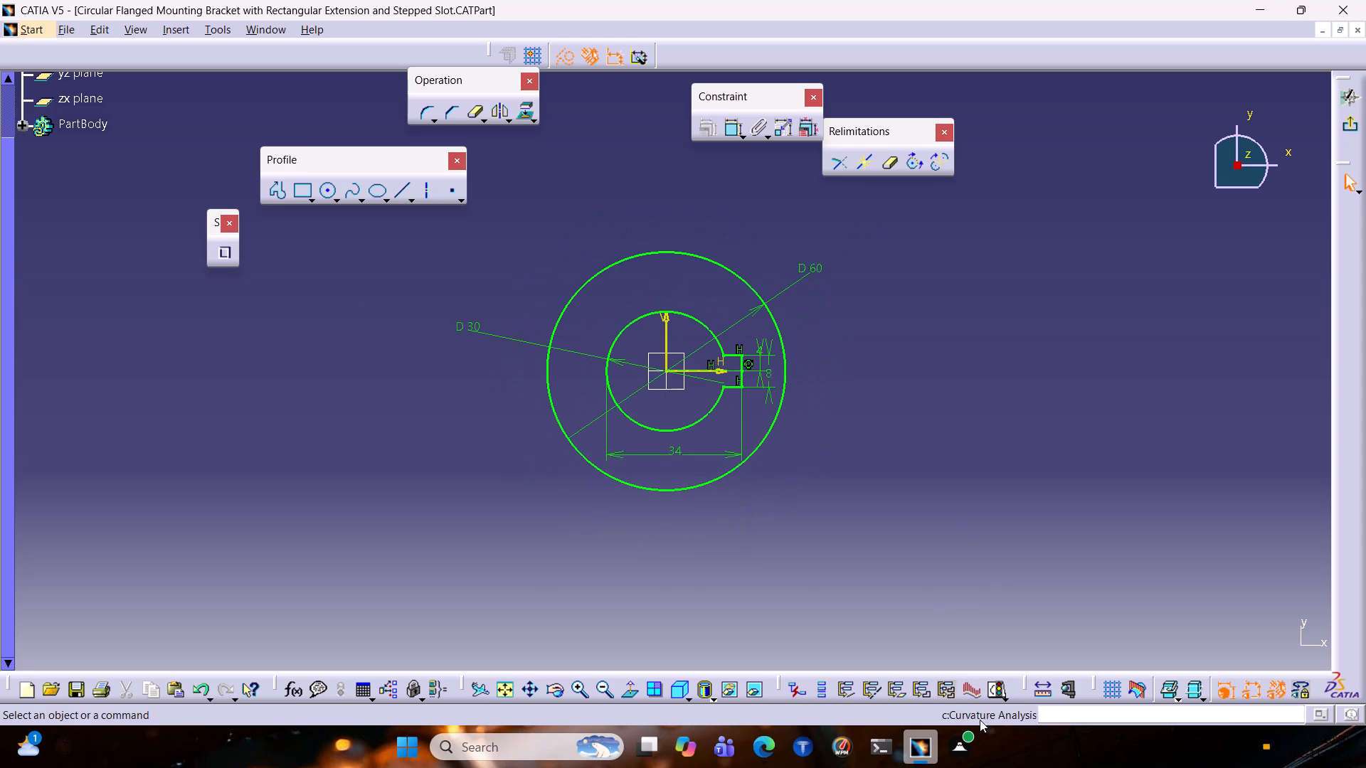
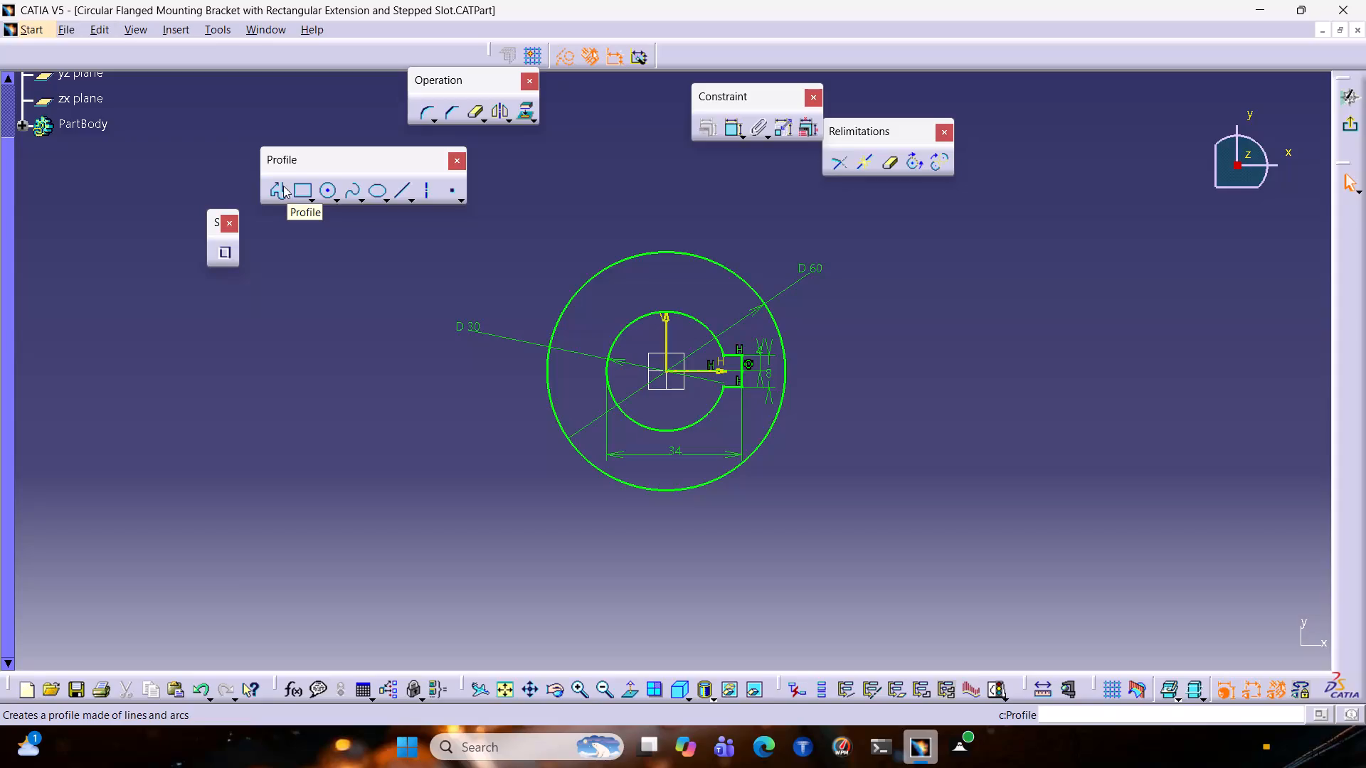
Draw a 100 mm horizontal profile line as standard geometry from the top of the 60 mm circle, outward along the extension side.
left_click(278, 182)
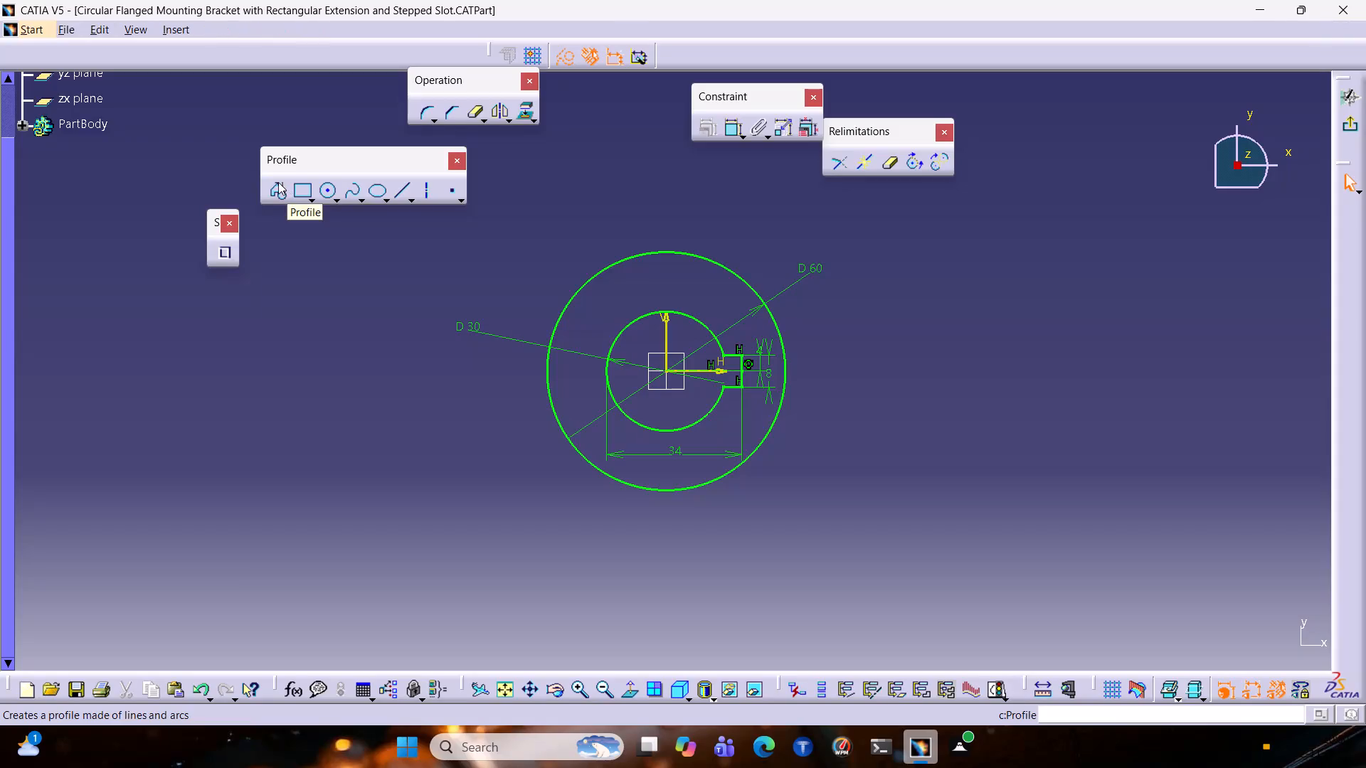
left_click(668, 249)
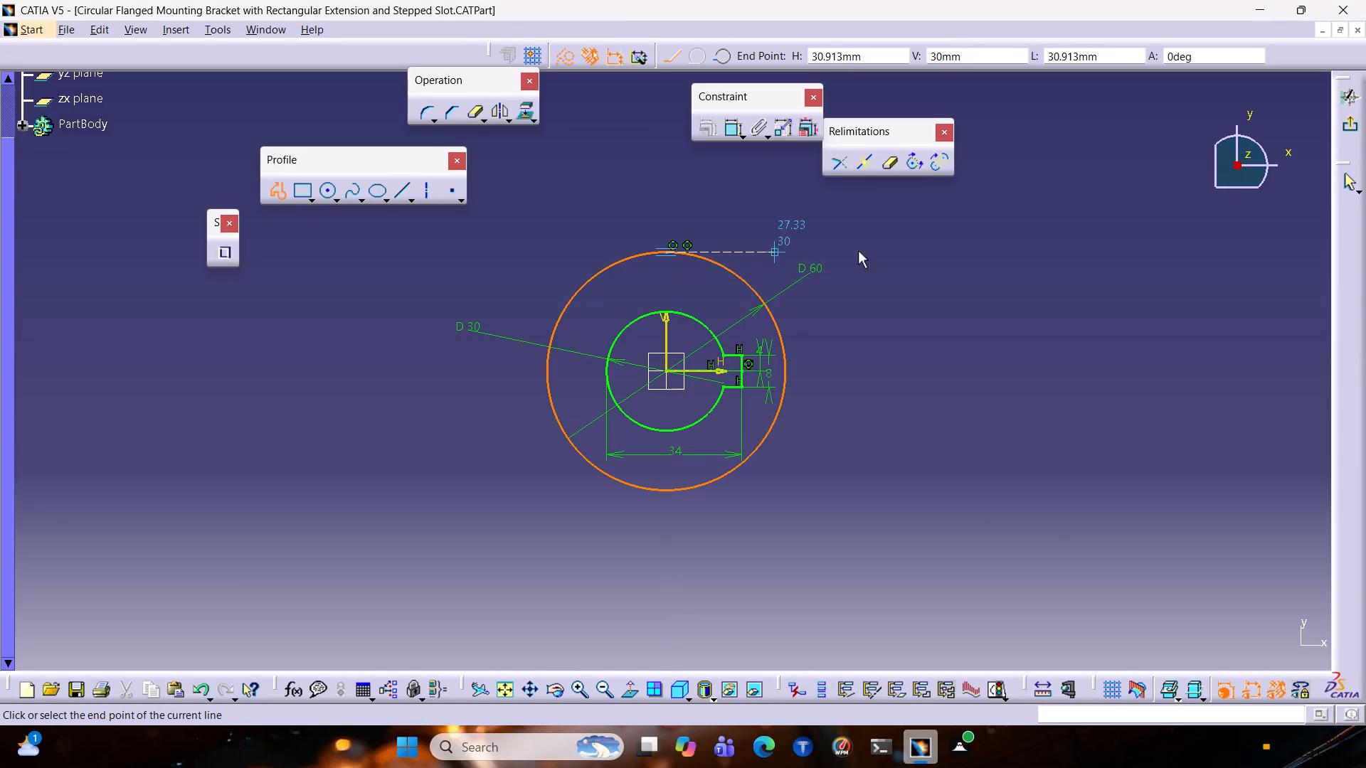
left_click(563, 64)
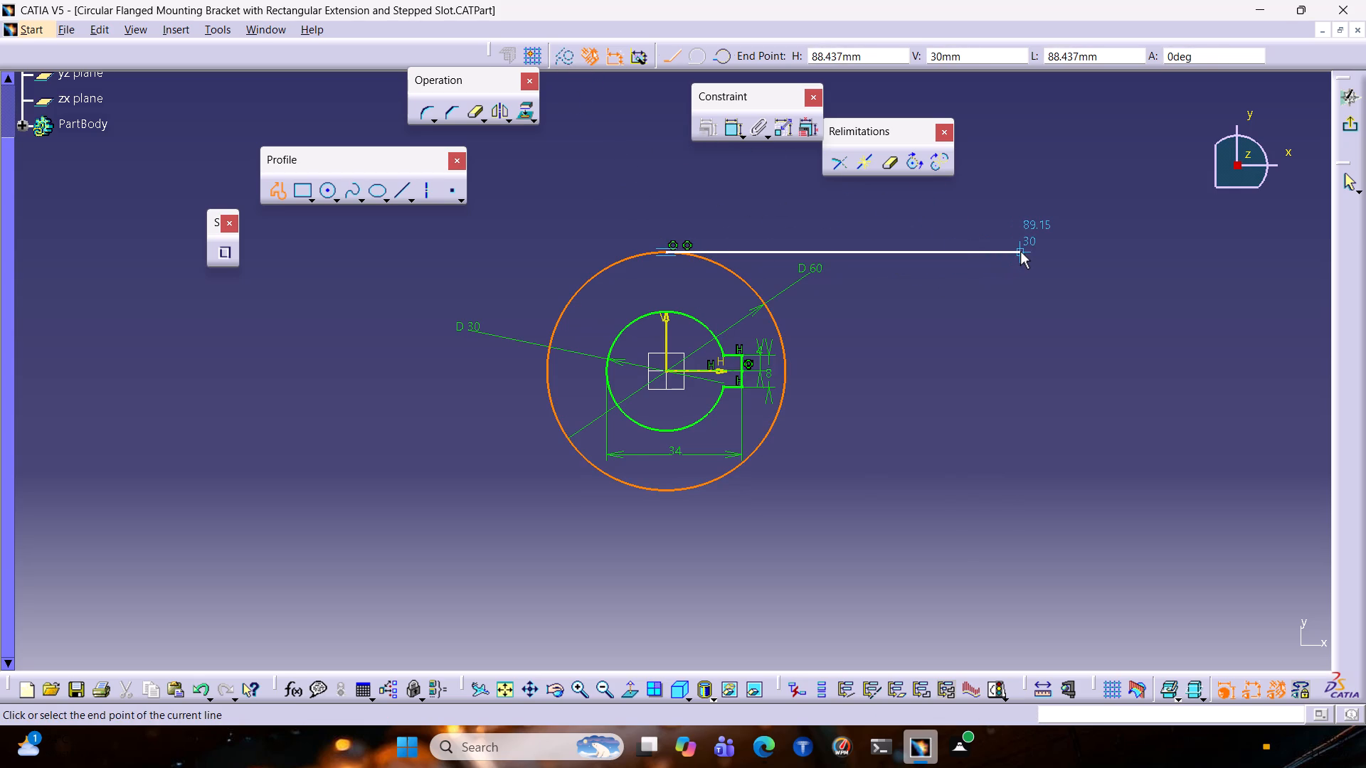
key("Tab")
key("Tab")
type("10")
key("0")
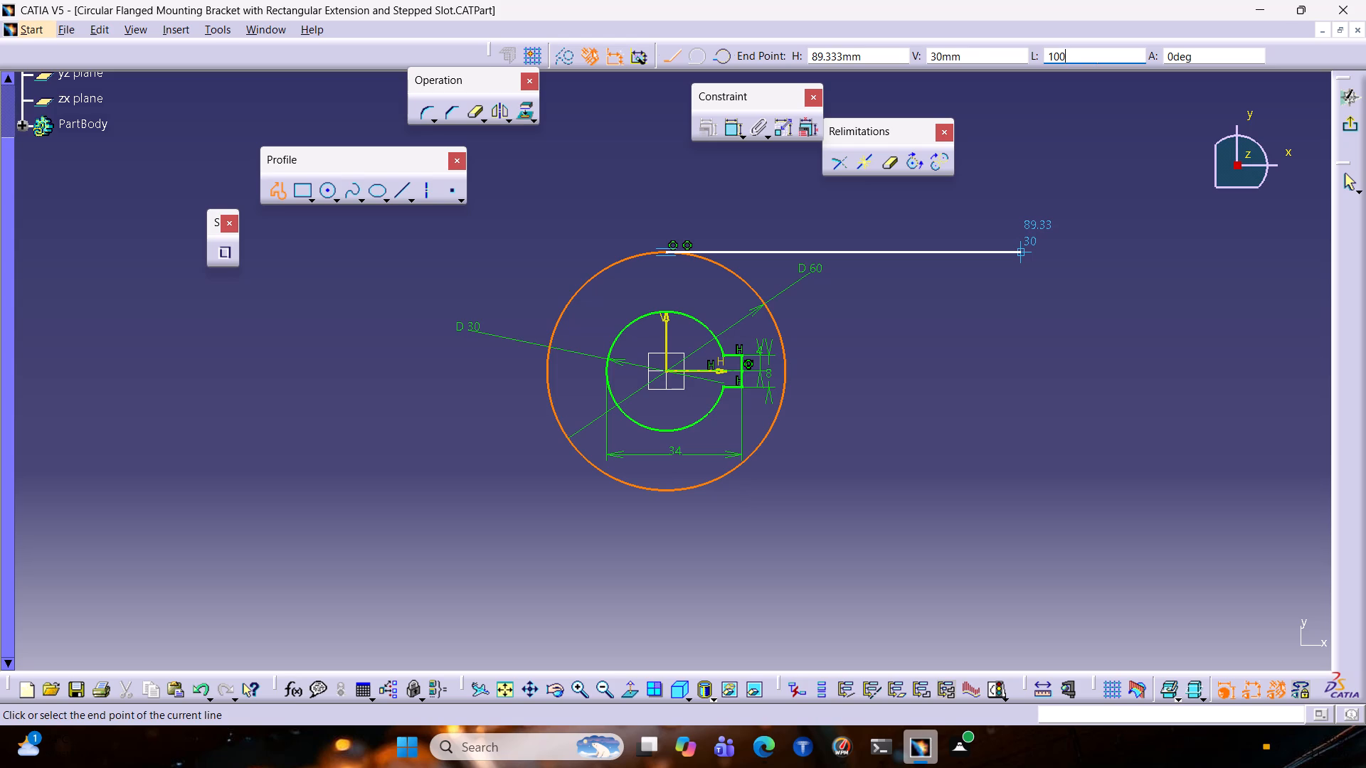
key("Return")
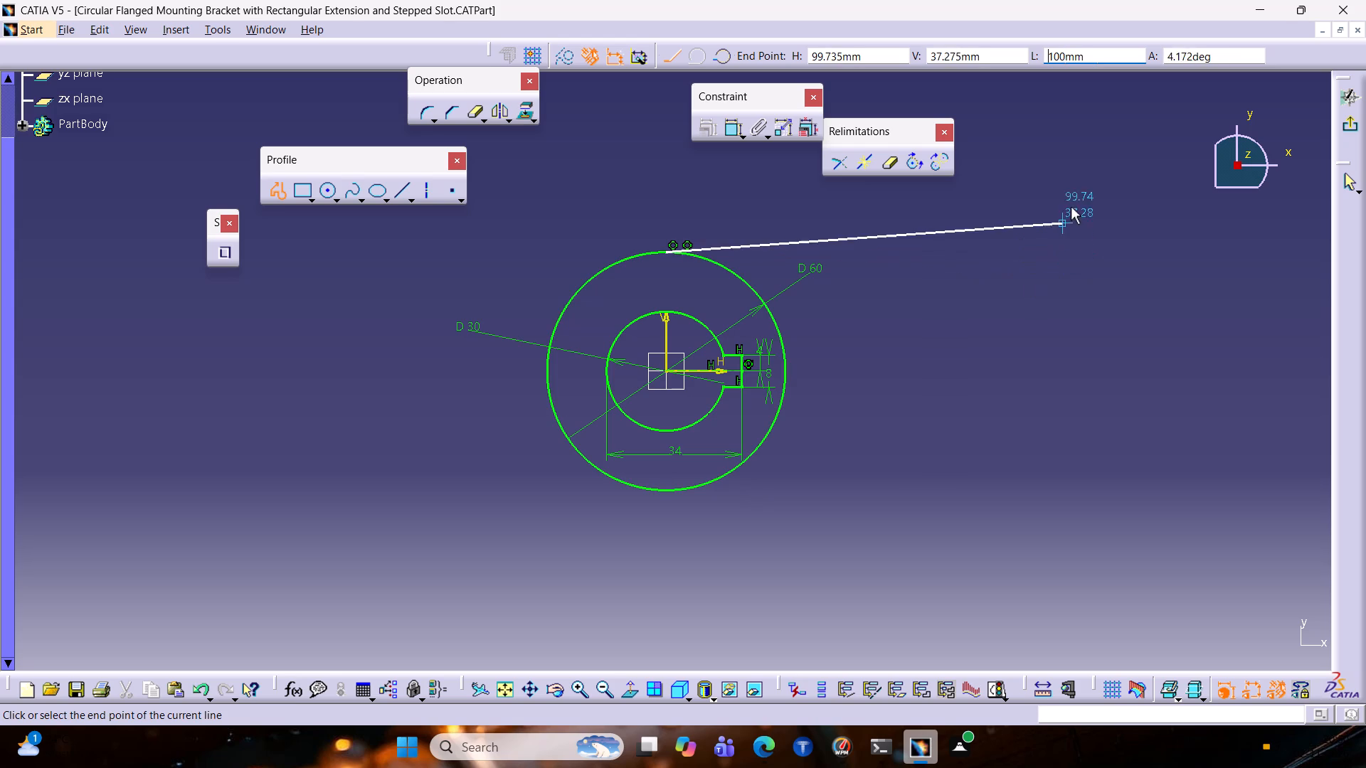
left_click(1067, 253)
left_click(1083, 323)
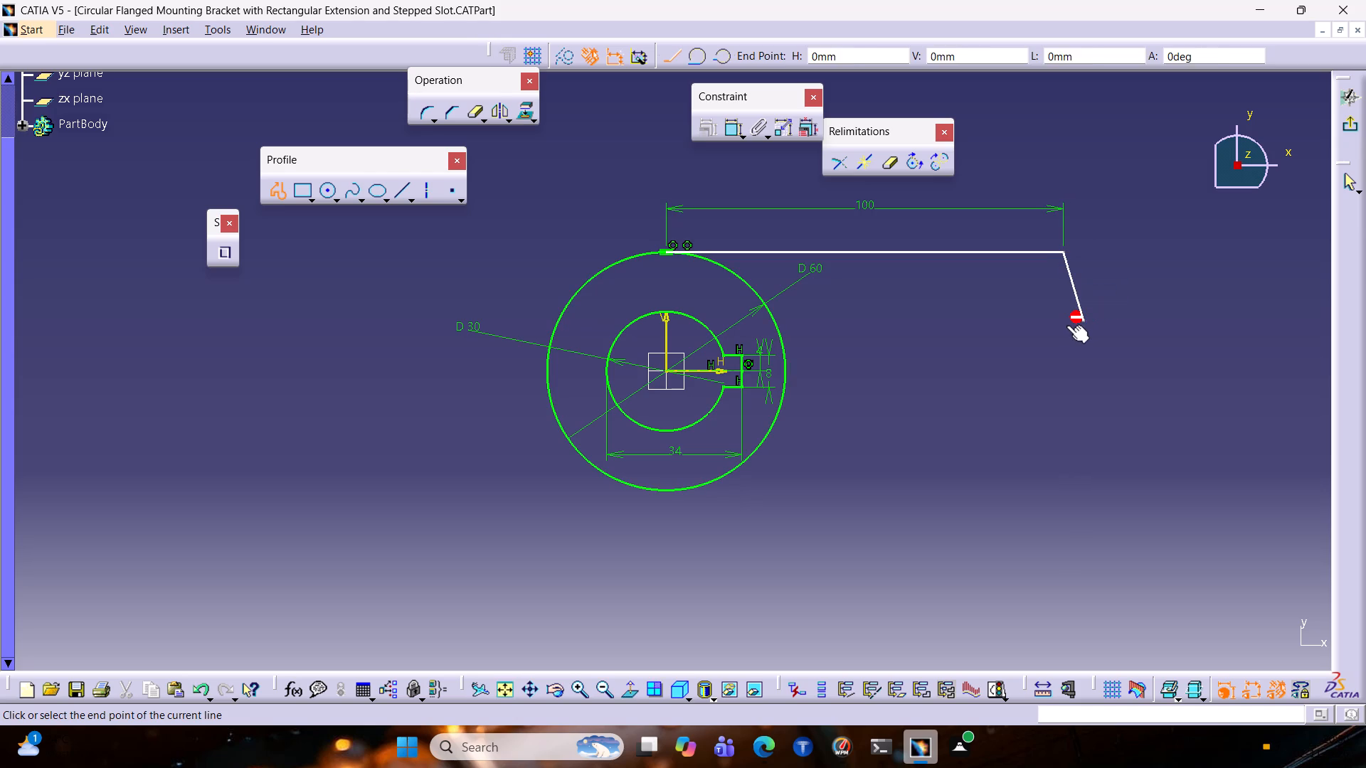
key("Escape")
key("Escape")
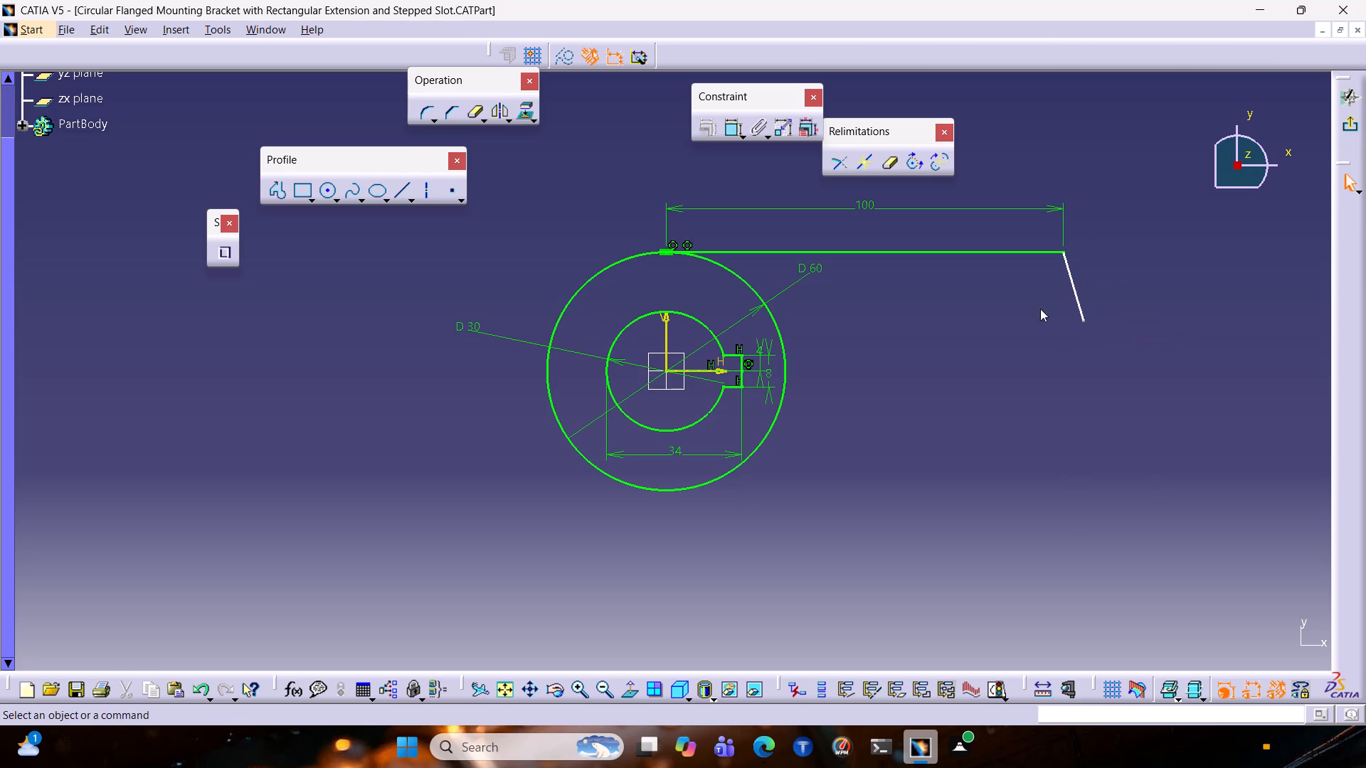
Delete the stray slanted segment at the outer end of the 100 mm line.
left_click(1074, 289)
key("Delete")
Continue the profile with a 60 mm vertical line downward and a horizontal line back to the bottom of the outer circle.
left_click(270, 200)
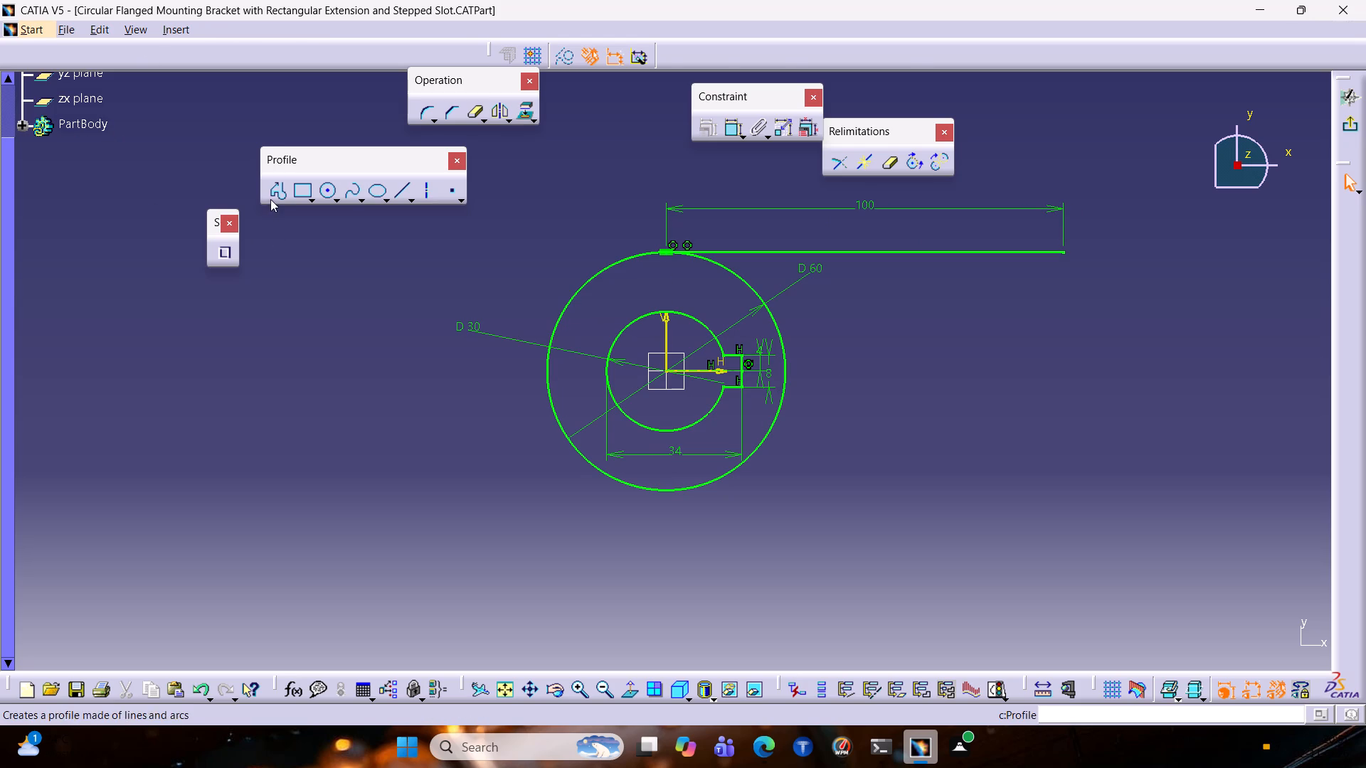
left_click(1064, 254)
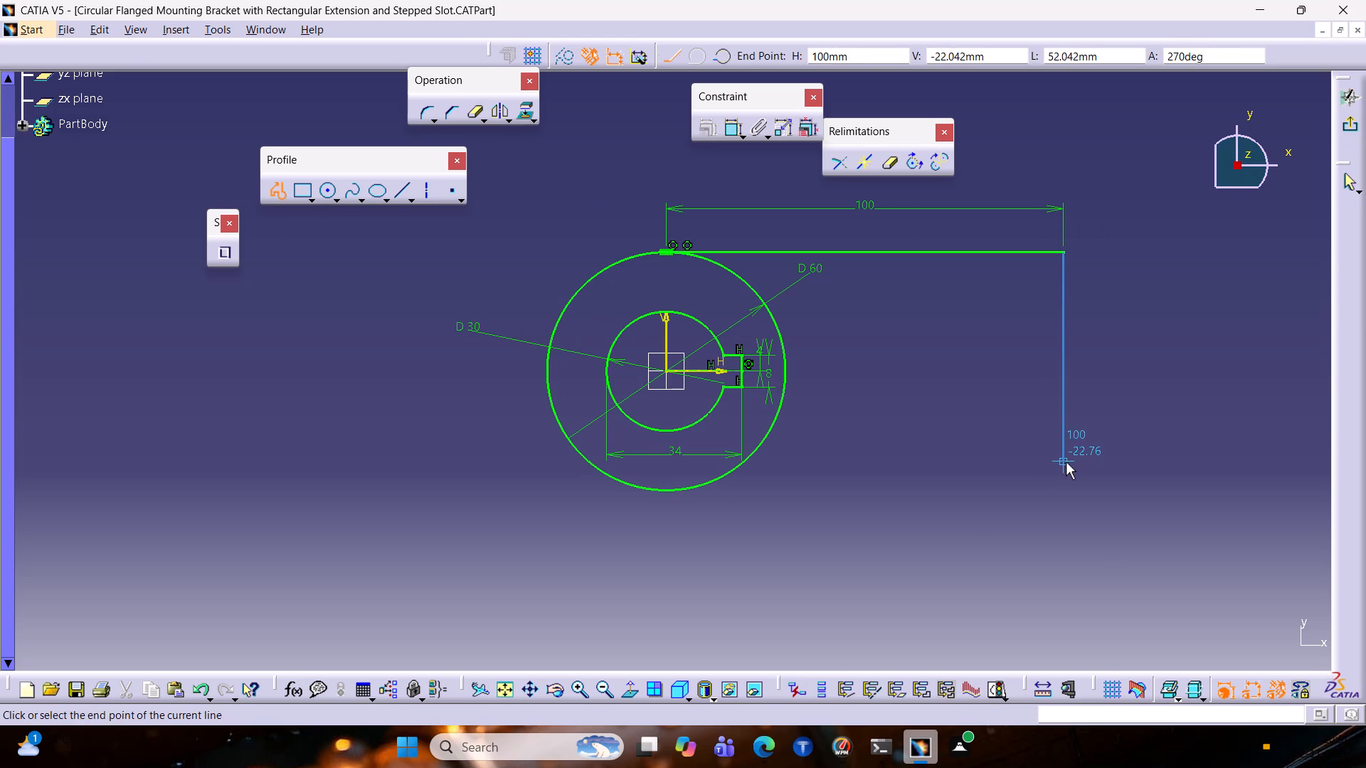
key("Tab")
key("Tab")
key("Tab")
key("Tab")
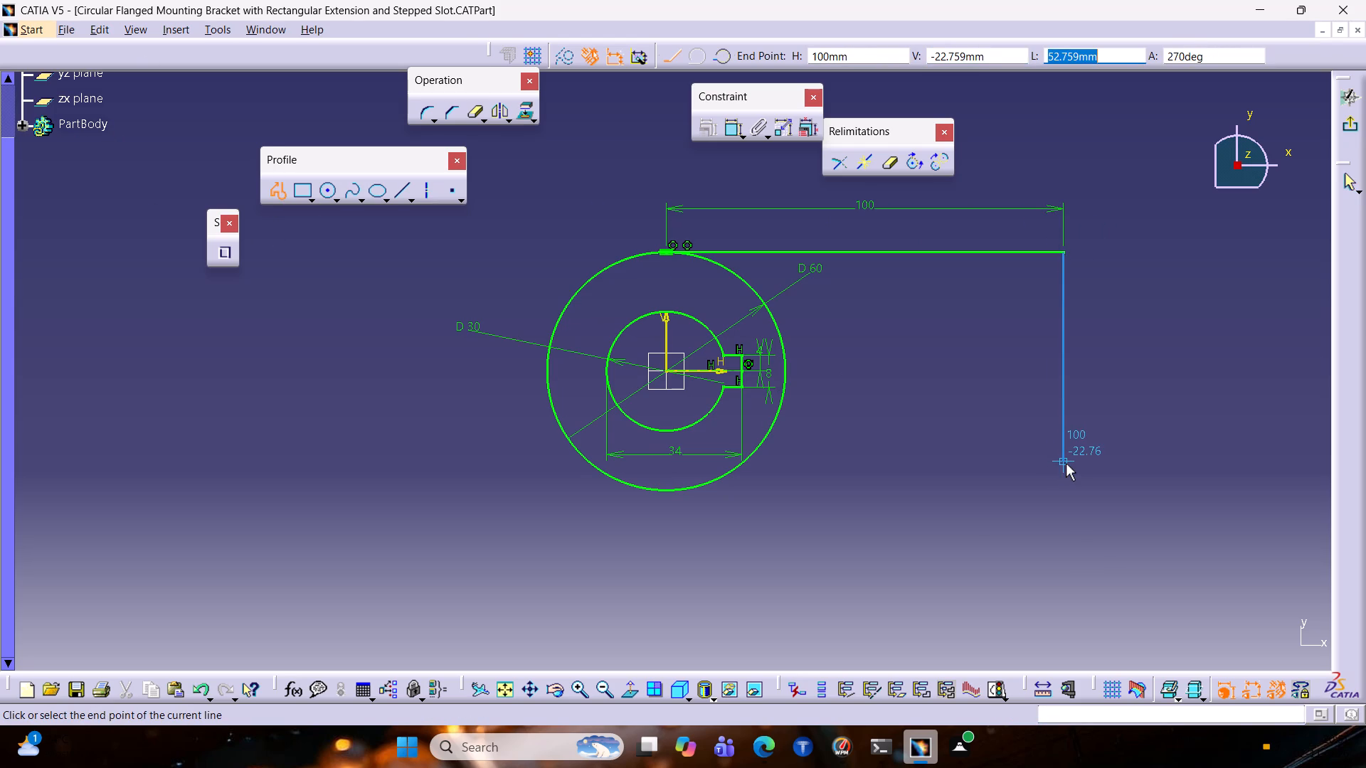
type("60")
key("Return")
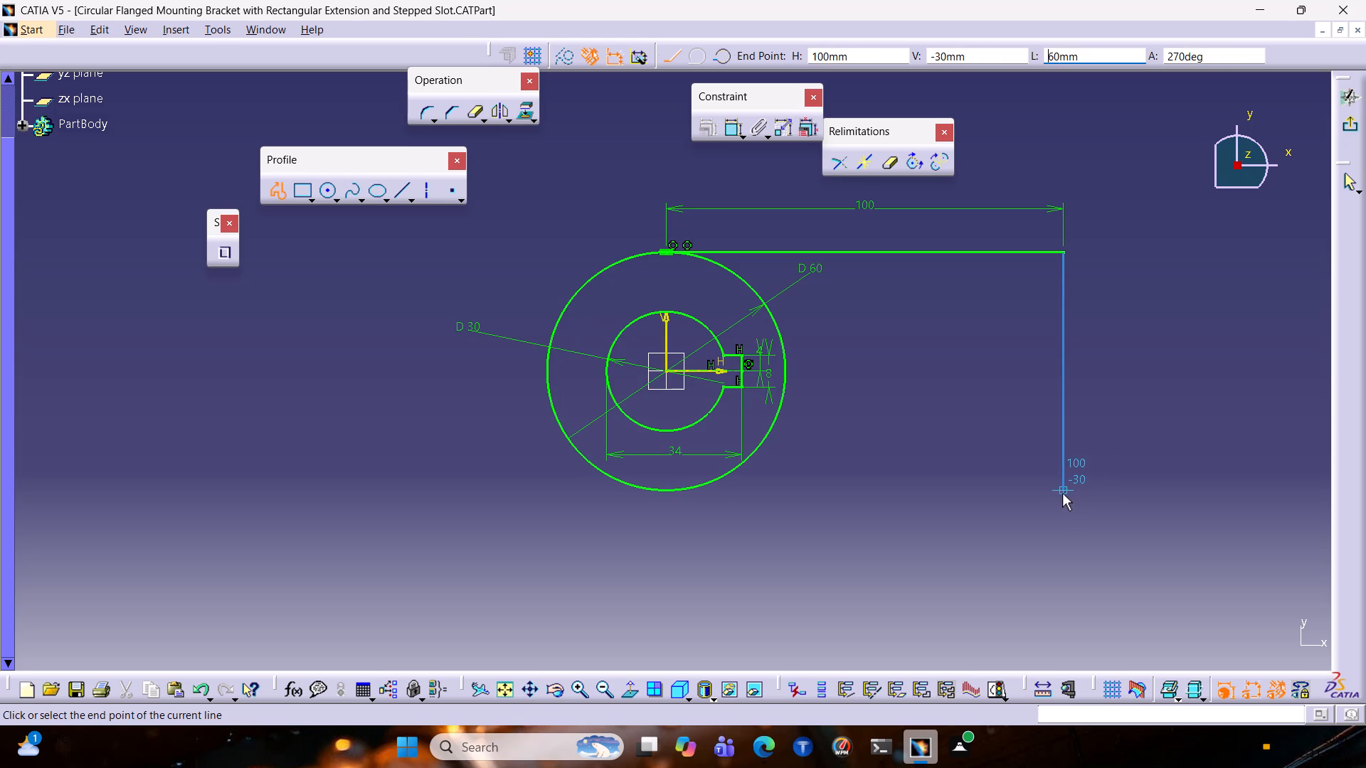
left_click(1062, 493)
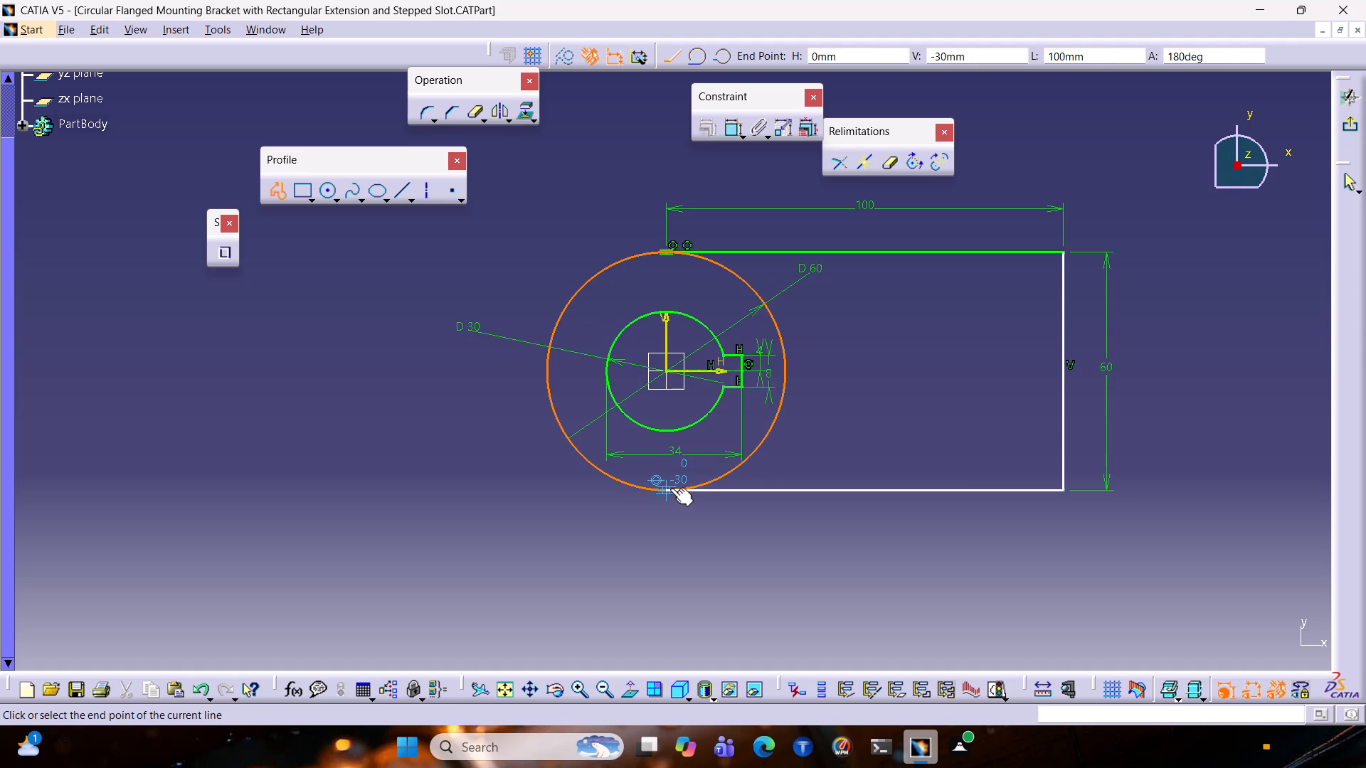
left_click(669, 489)
key("Escape")
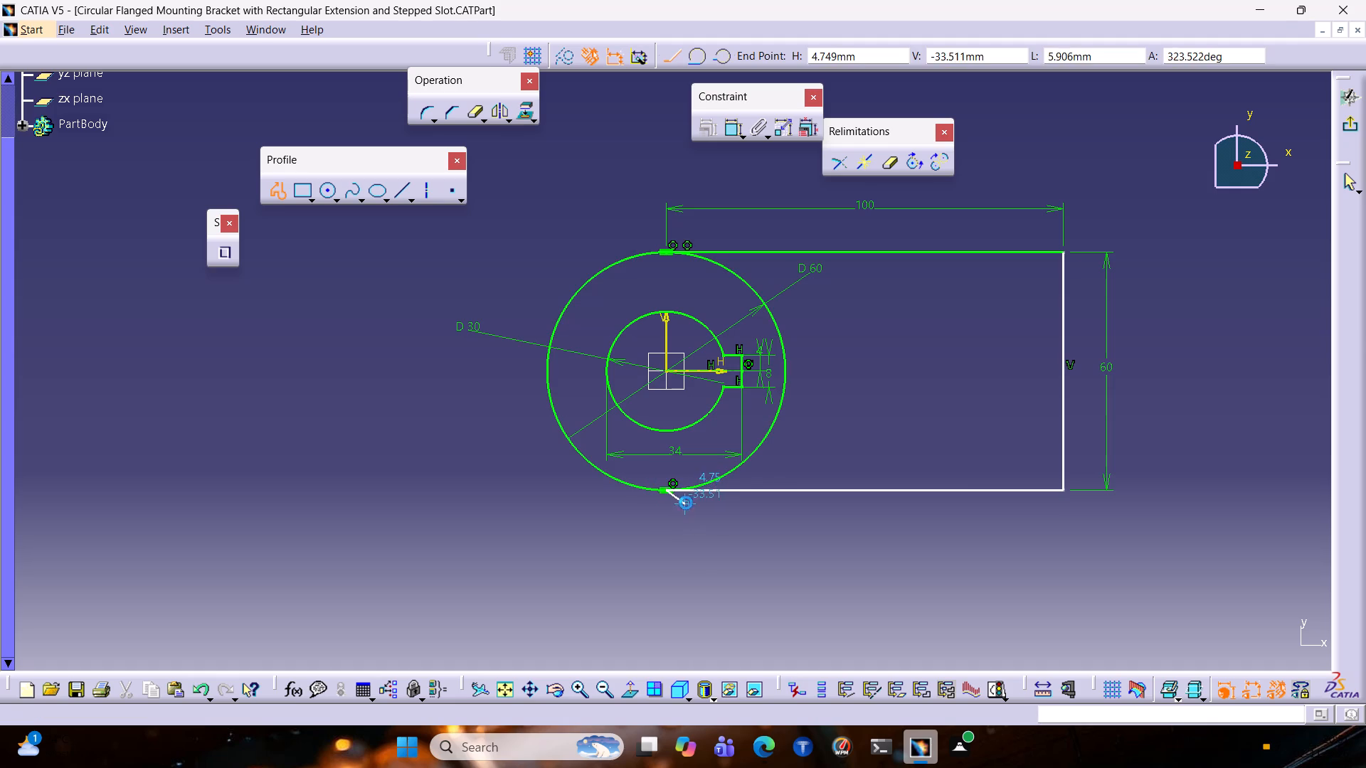
key("Escape")
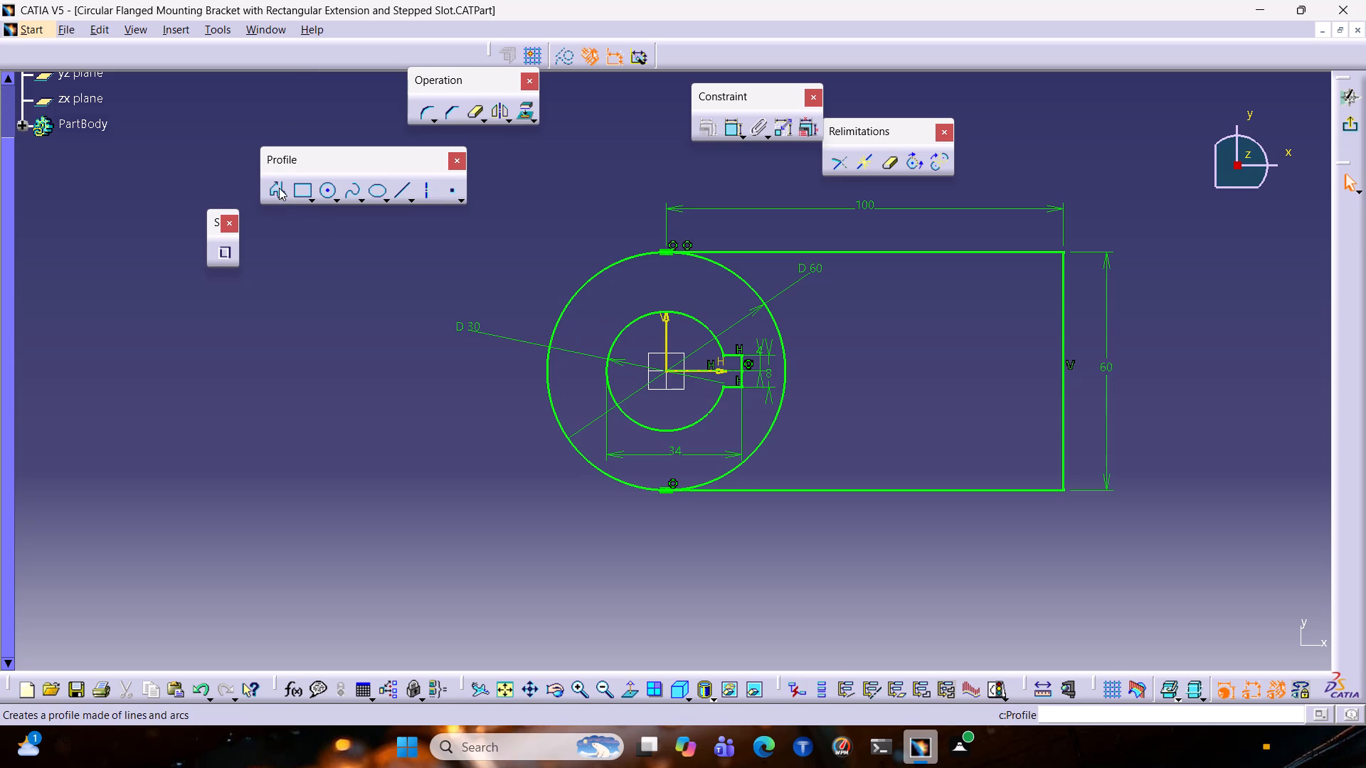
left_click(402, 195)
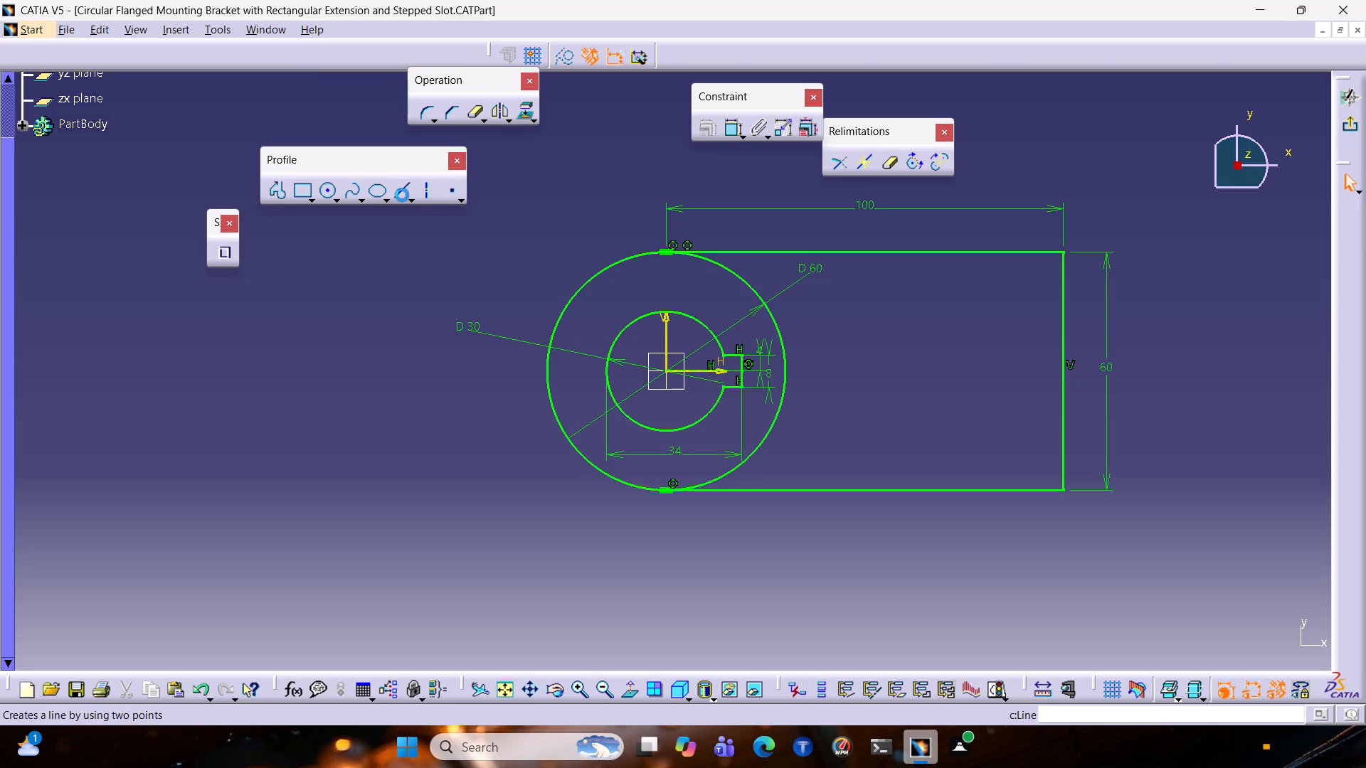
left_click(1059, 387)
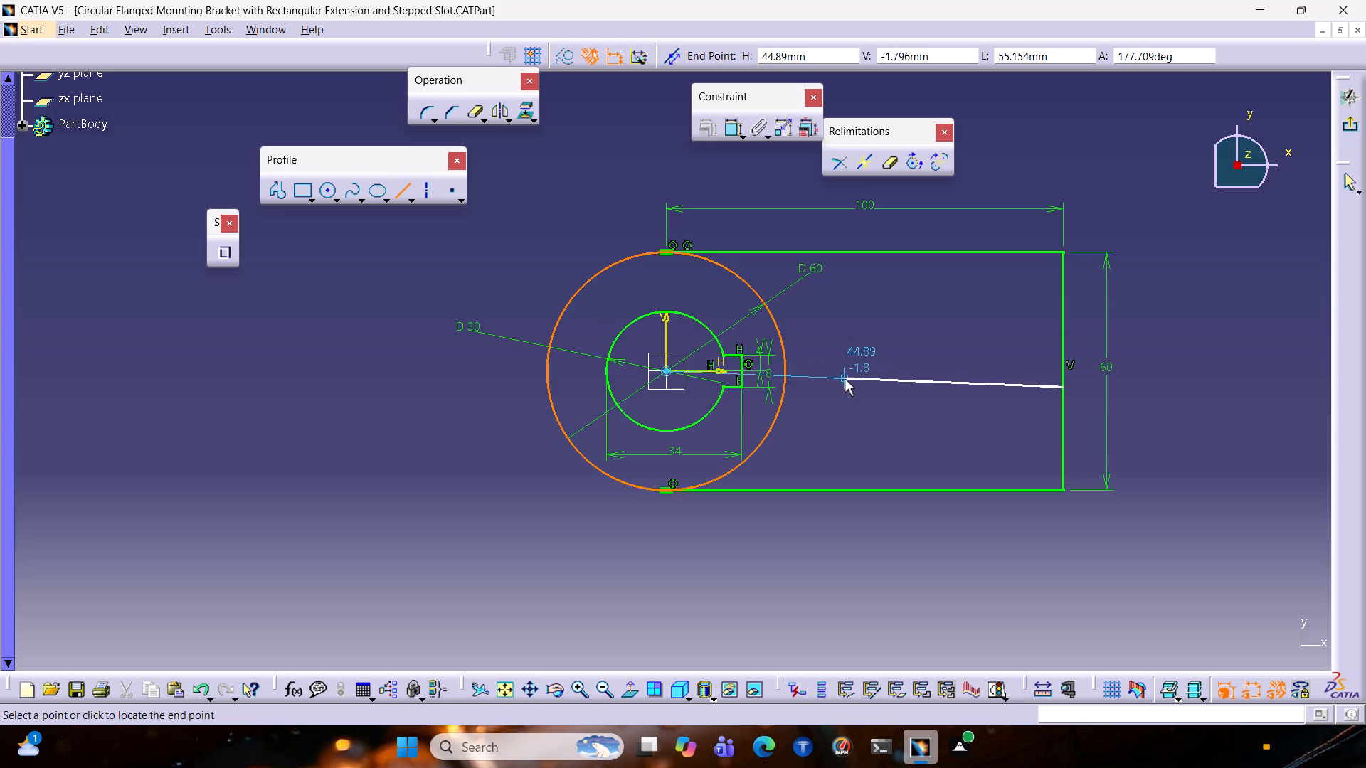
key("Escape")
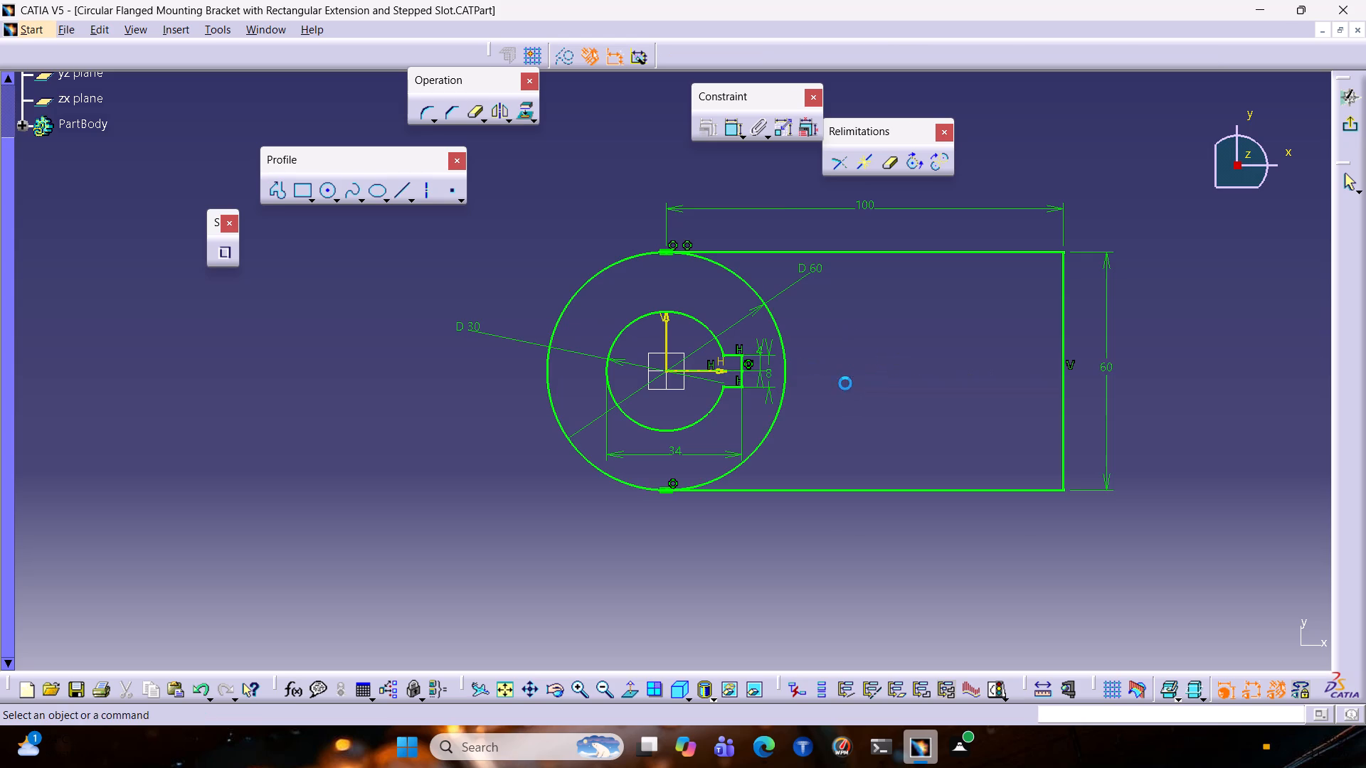
Draw a 60 mm horizontal line along the H axis, inward from the midpoint of the rectangle's outer vertical edge.
left_click(271, 191)
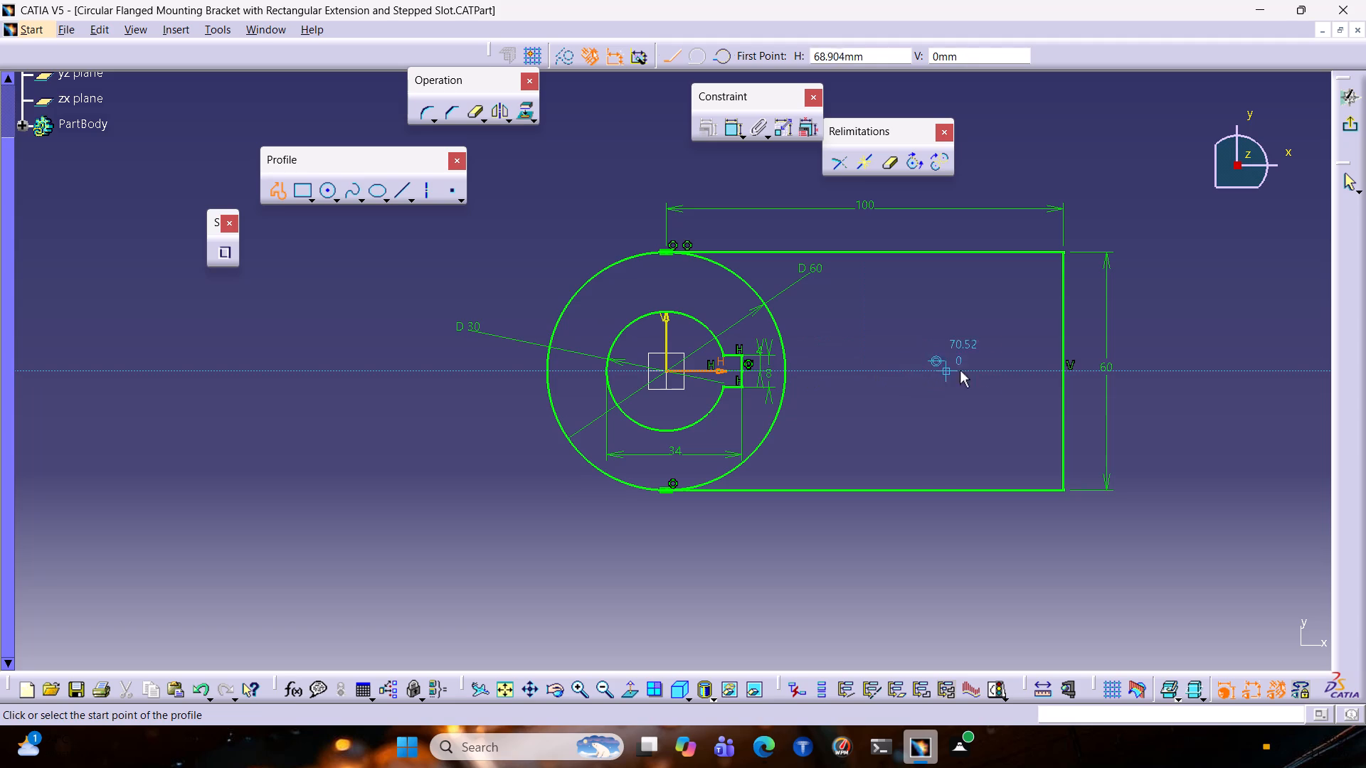
left_click(1063, 370)
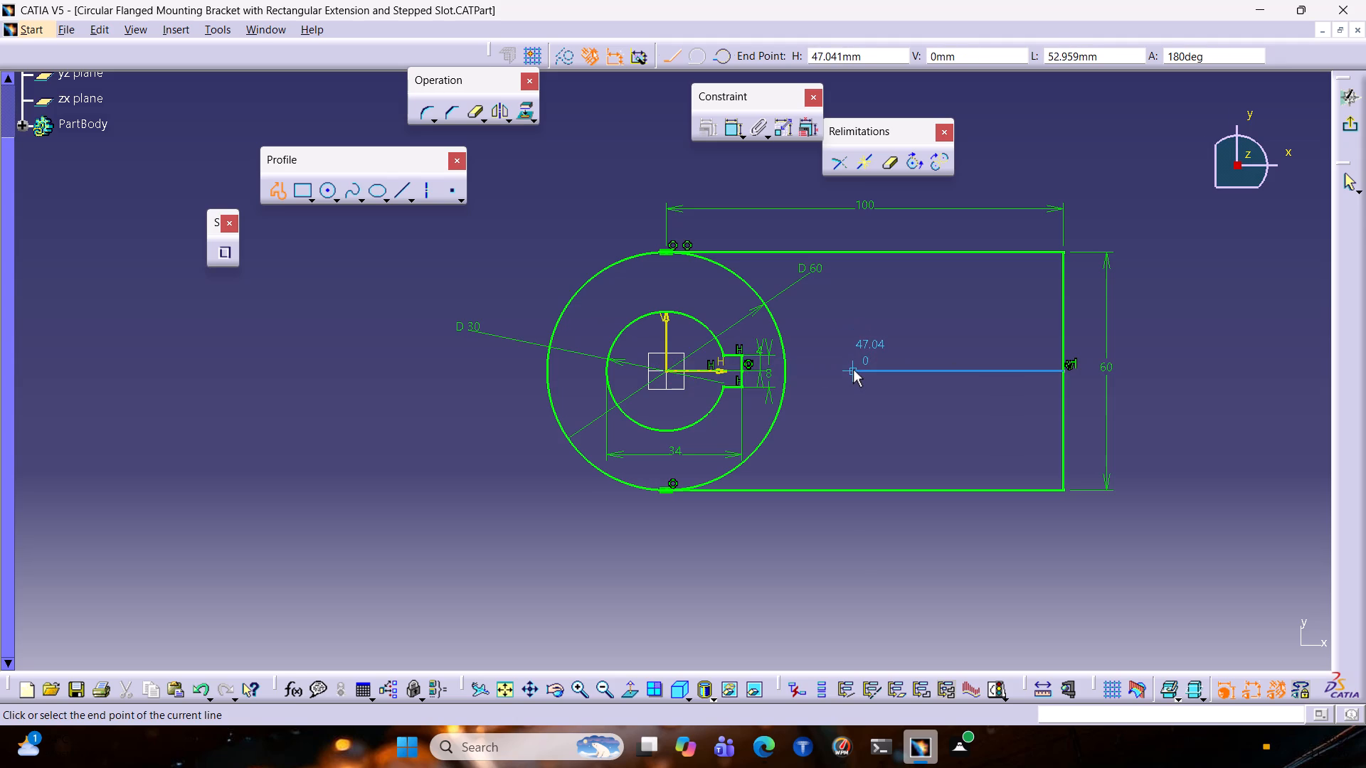
key("Tab")
key("Tab")
key("Tab")
key("Tab")
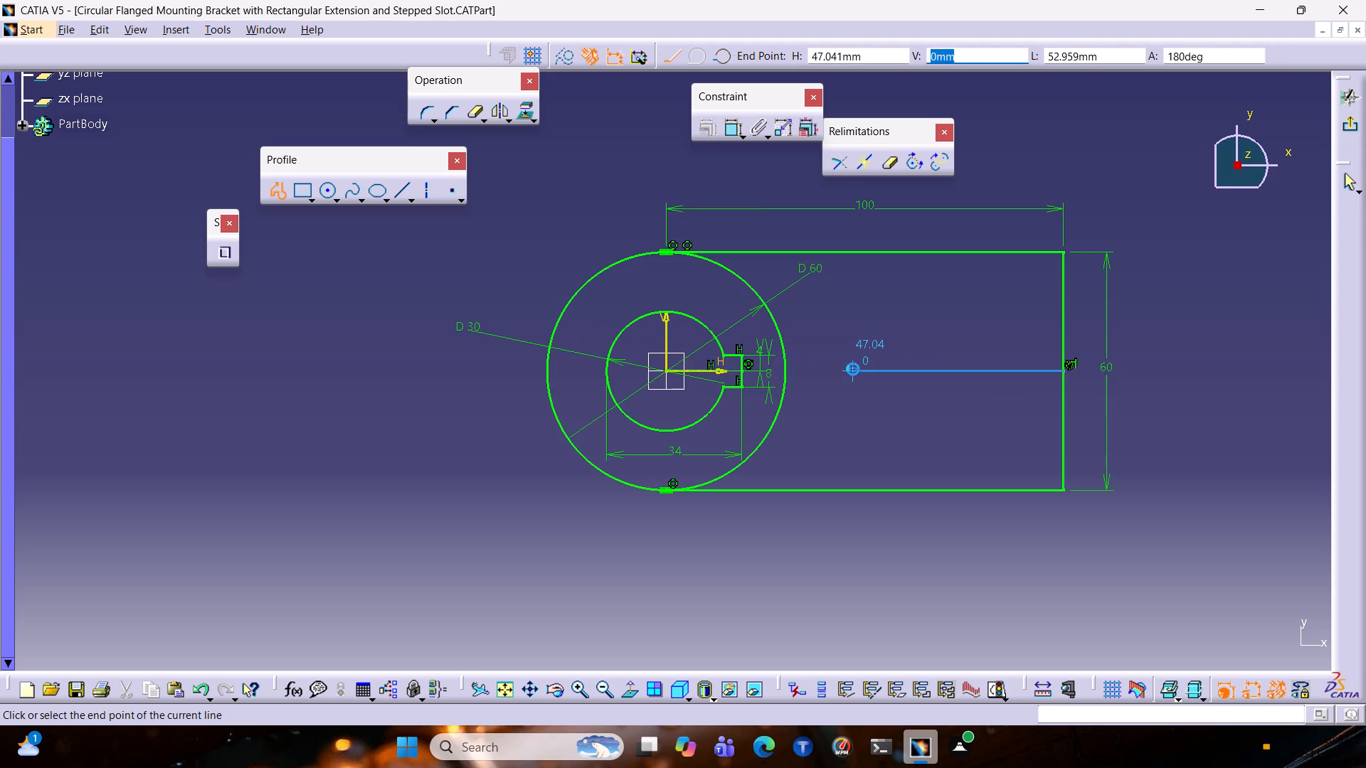
type("60")
key("Return")
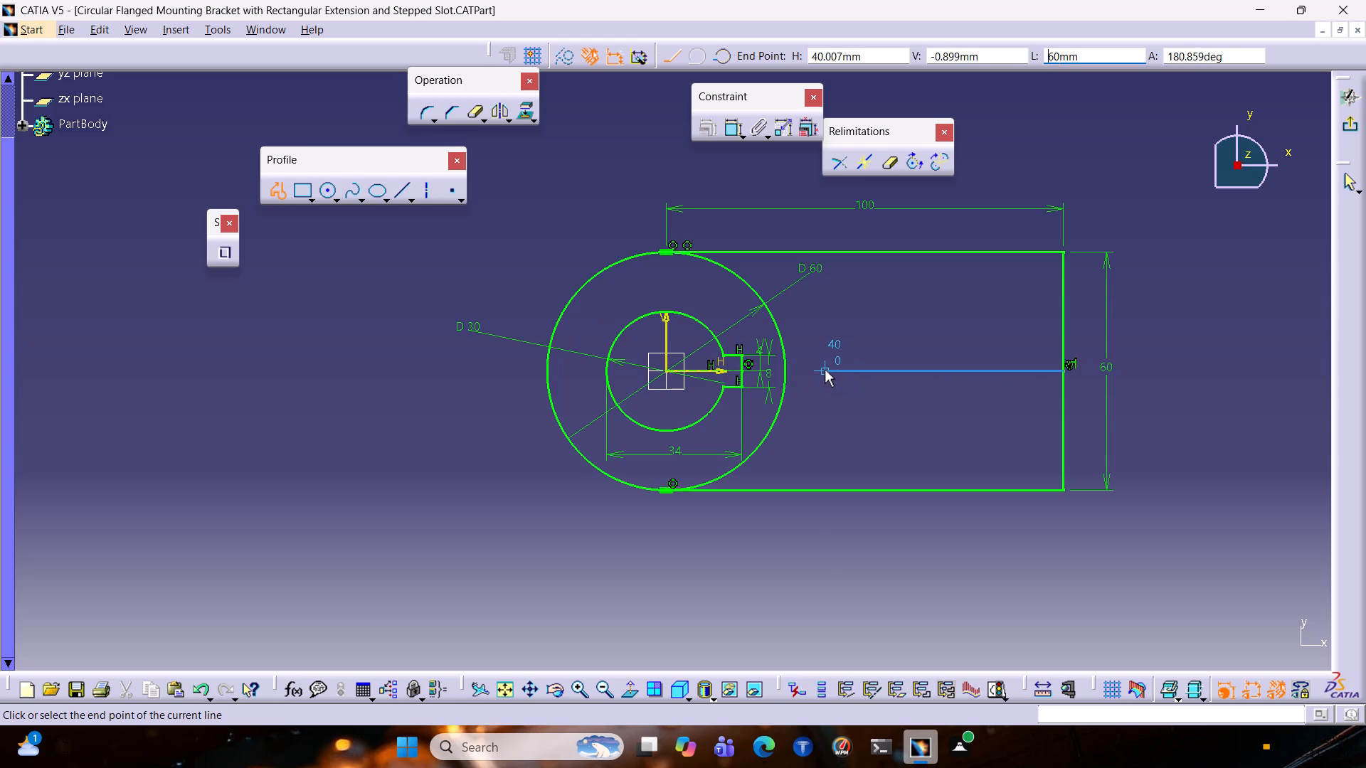
left_click(825, 369)
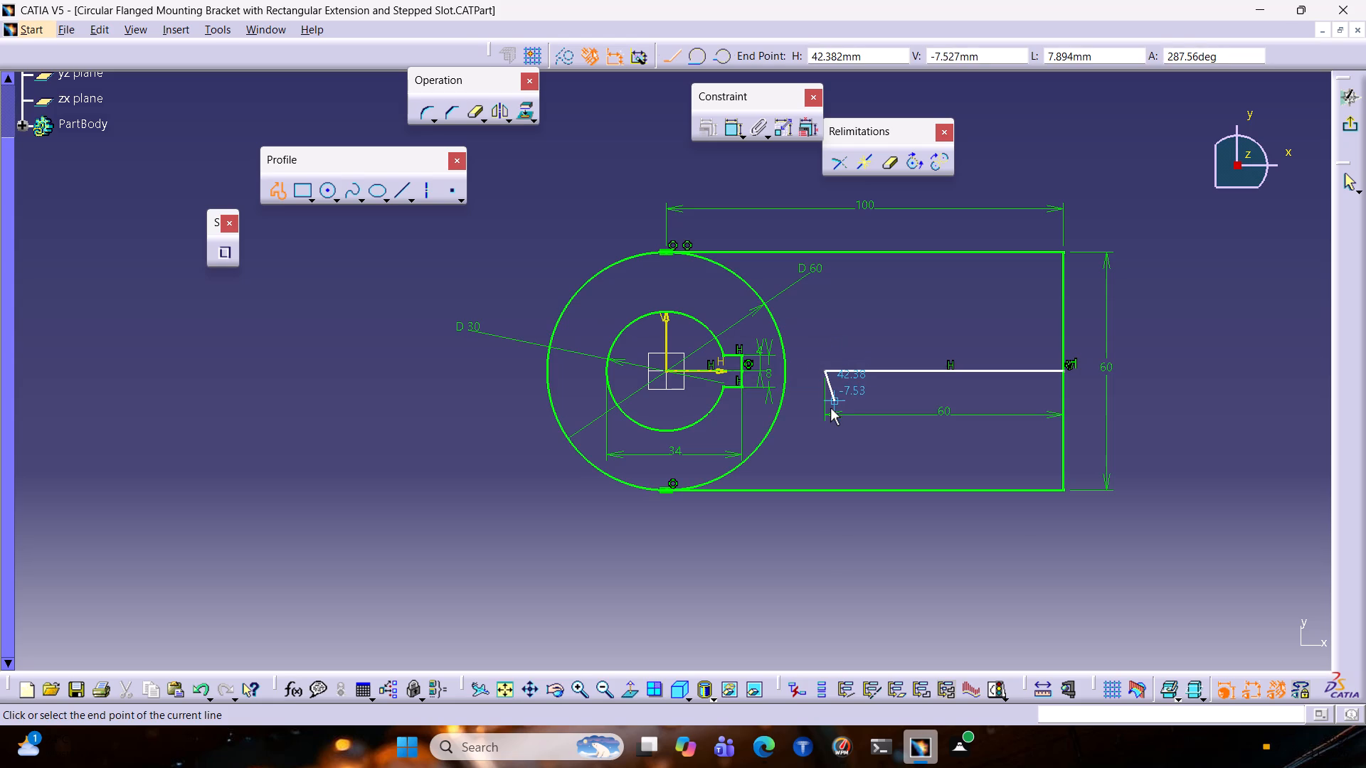
key("Escape")
key("Escape")
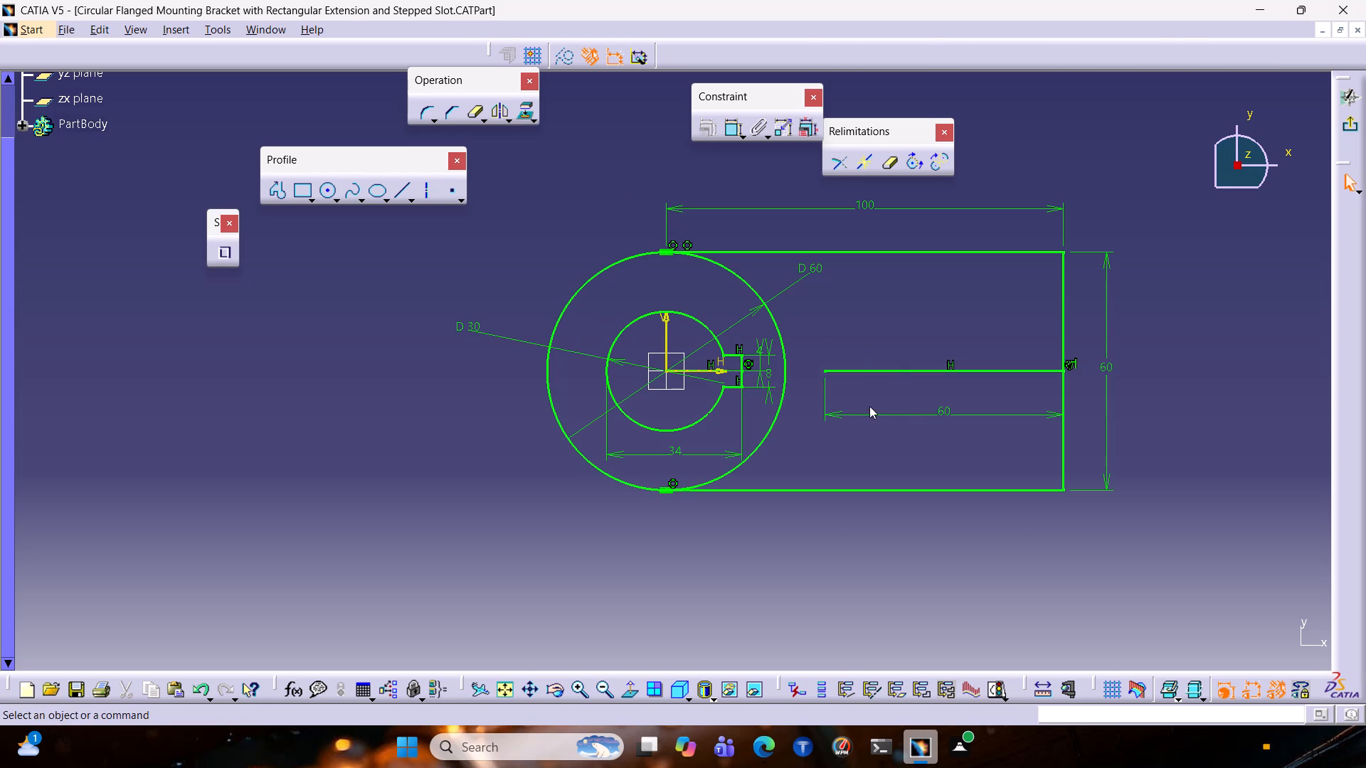
Move the inner horizontal line's 60 mm dimension below the rectangle's lower edge.
left_click(846, 422)
left_click(845, 417)
left_click_drag(836, 412, 842, 527)
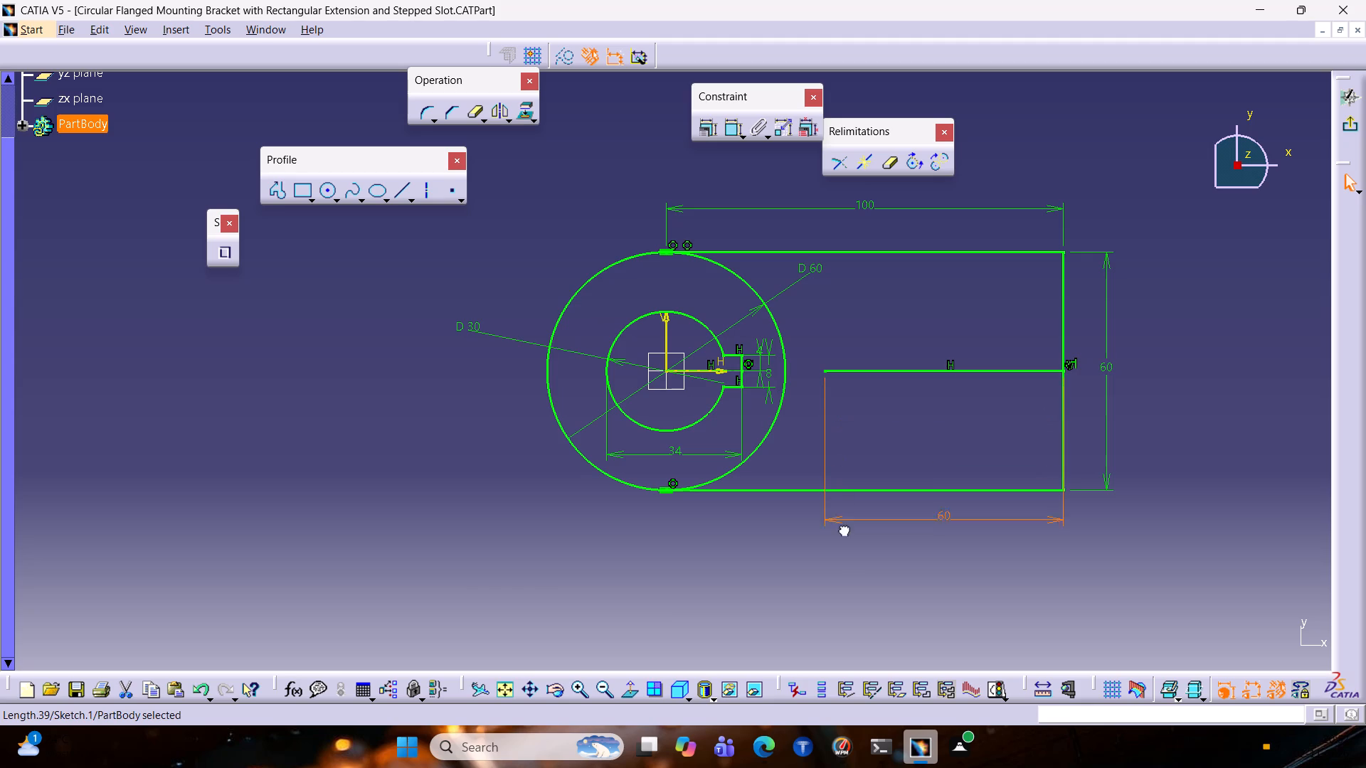
left_click_drag(842, 527, 844, 551)
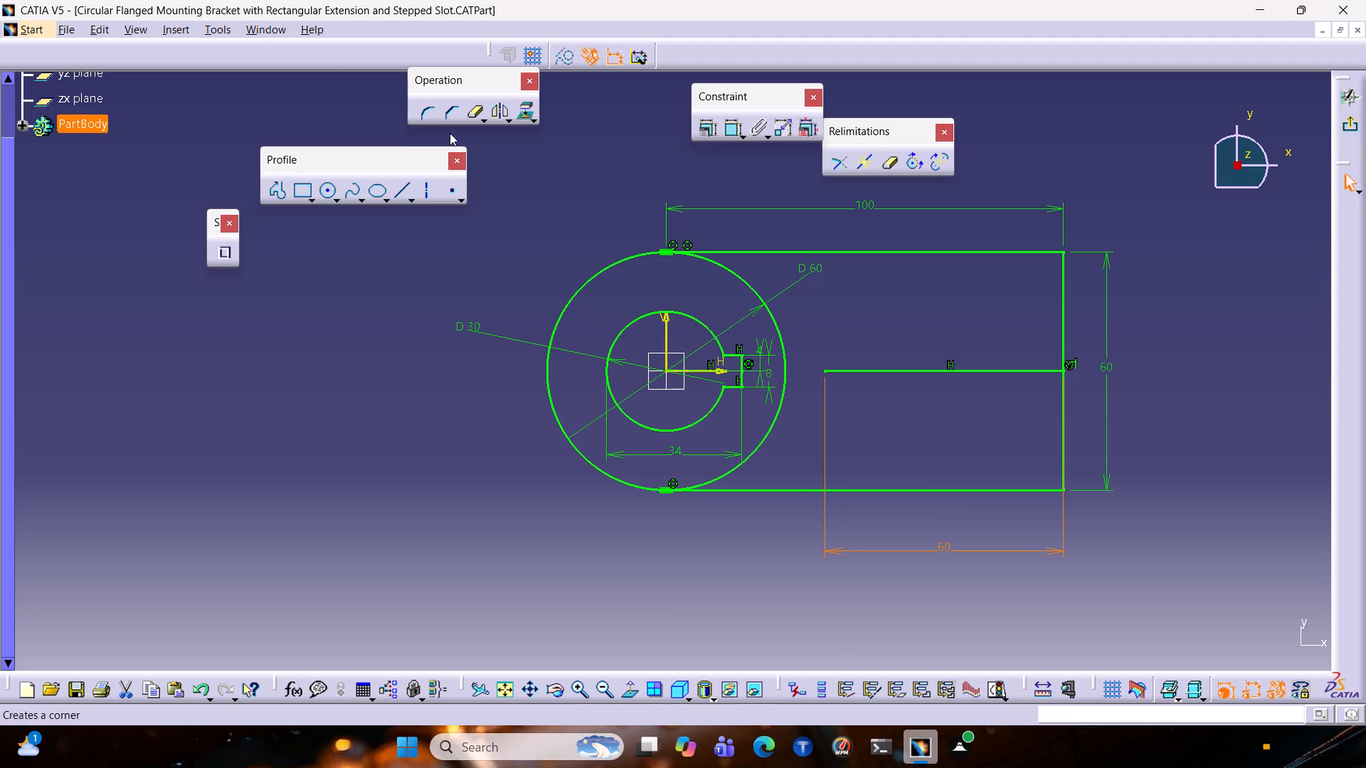
Draw a 40 mm vertical line with symmetrical extension, centred on the inner end of the 60 mm horizontal line.
left_click(399, 191)
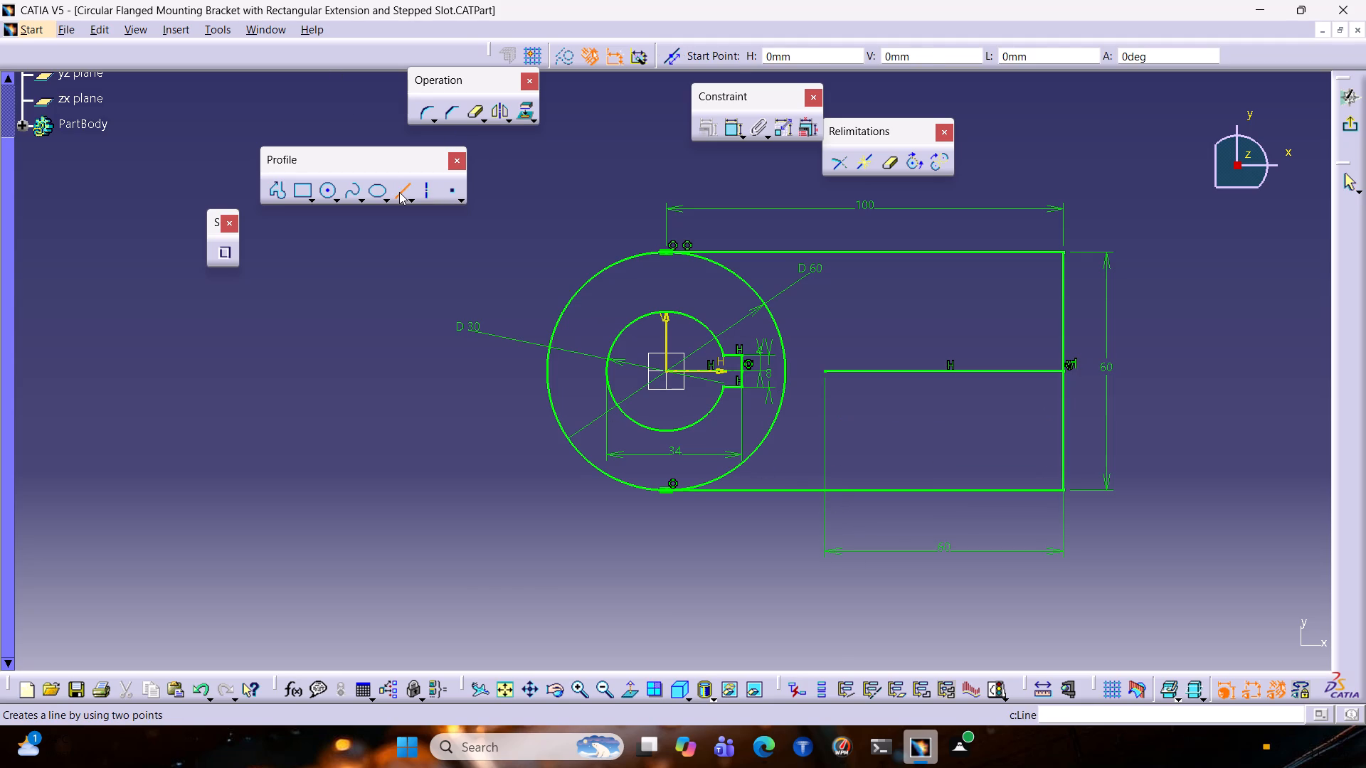
left_click(667, 73)
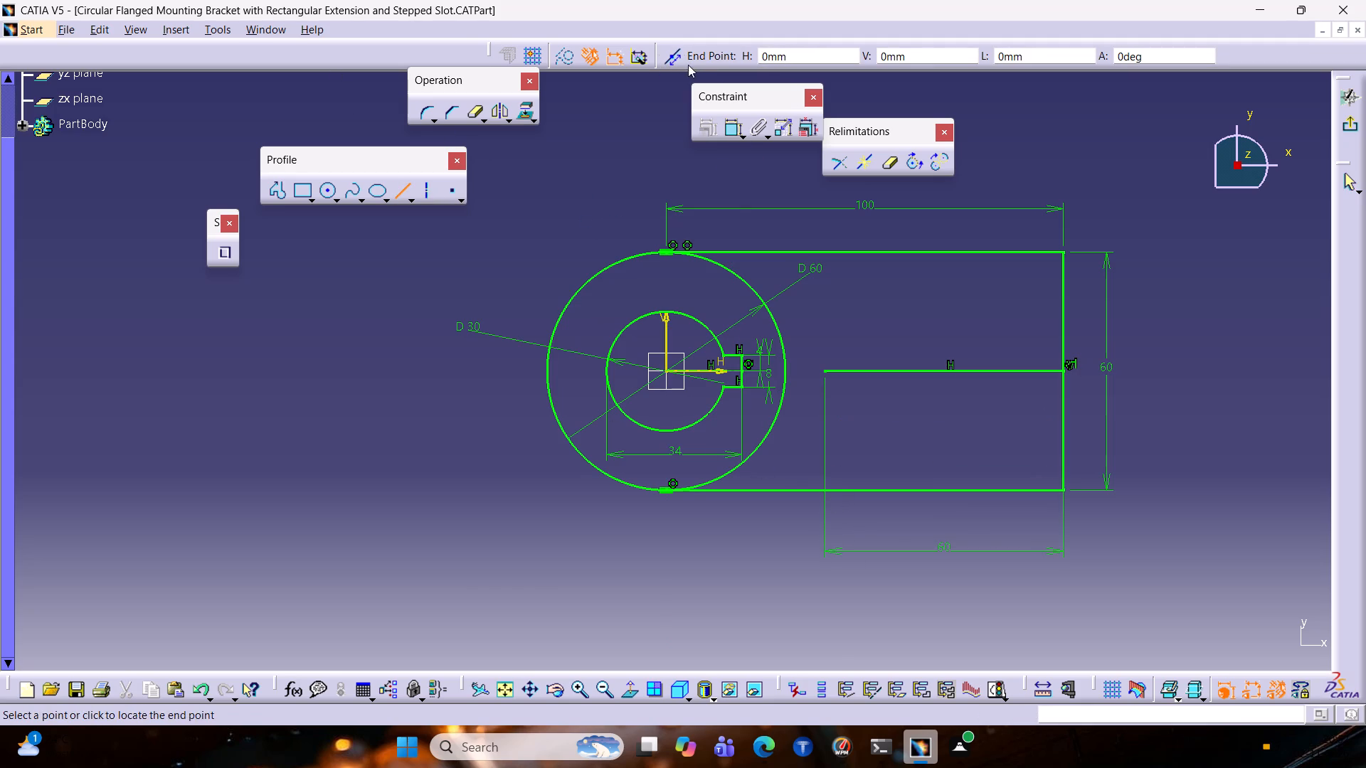
left_click(669, 59)
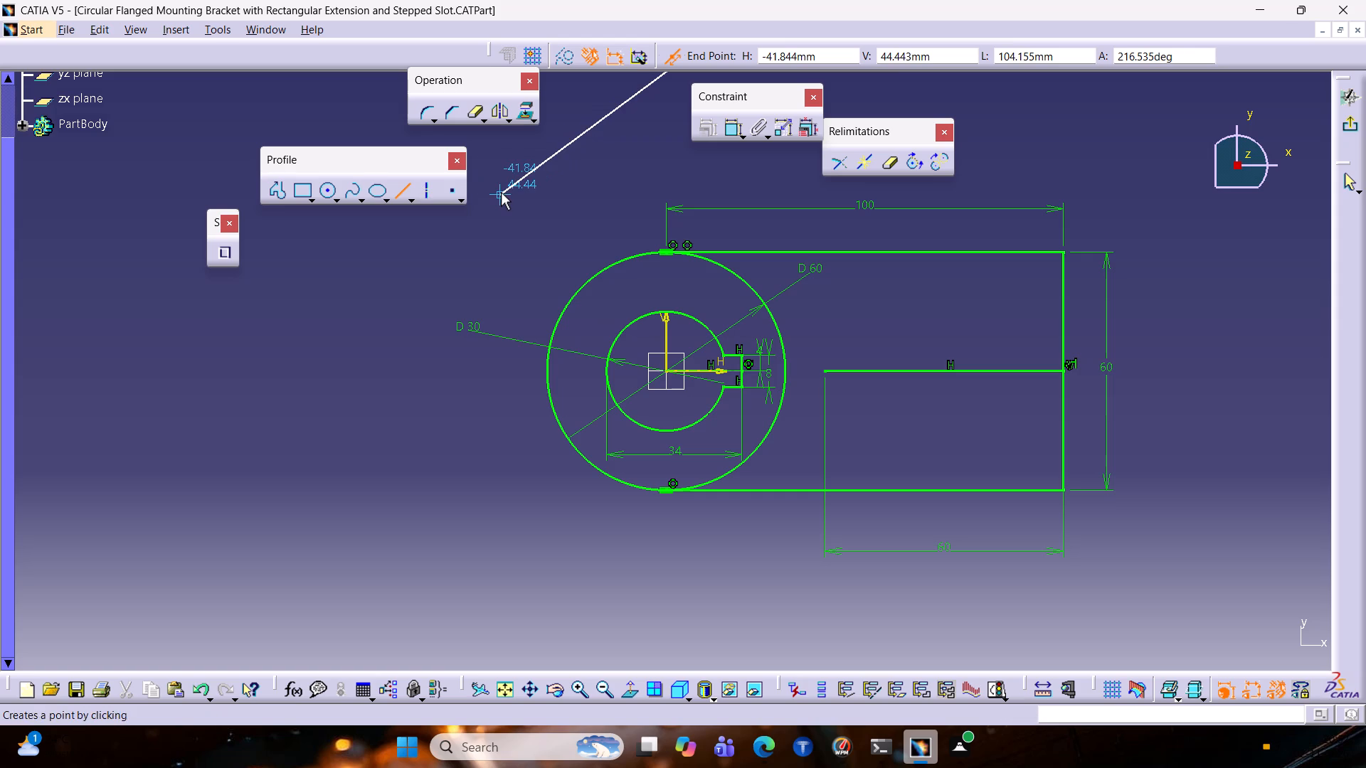
key("Escape")
key("Escape")
left_click(406, 190)
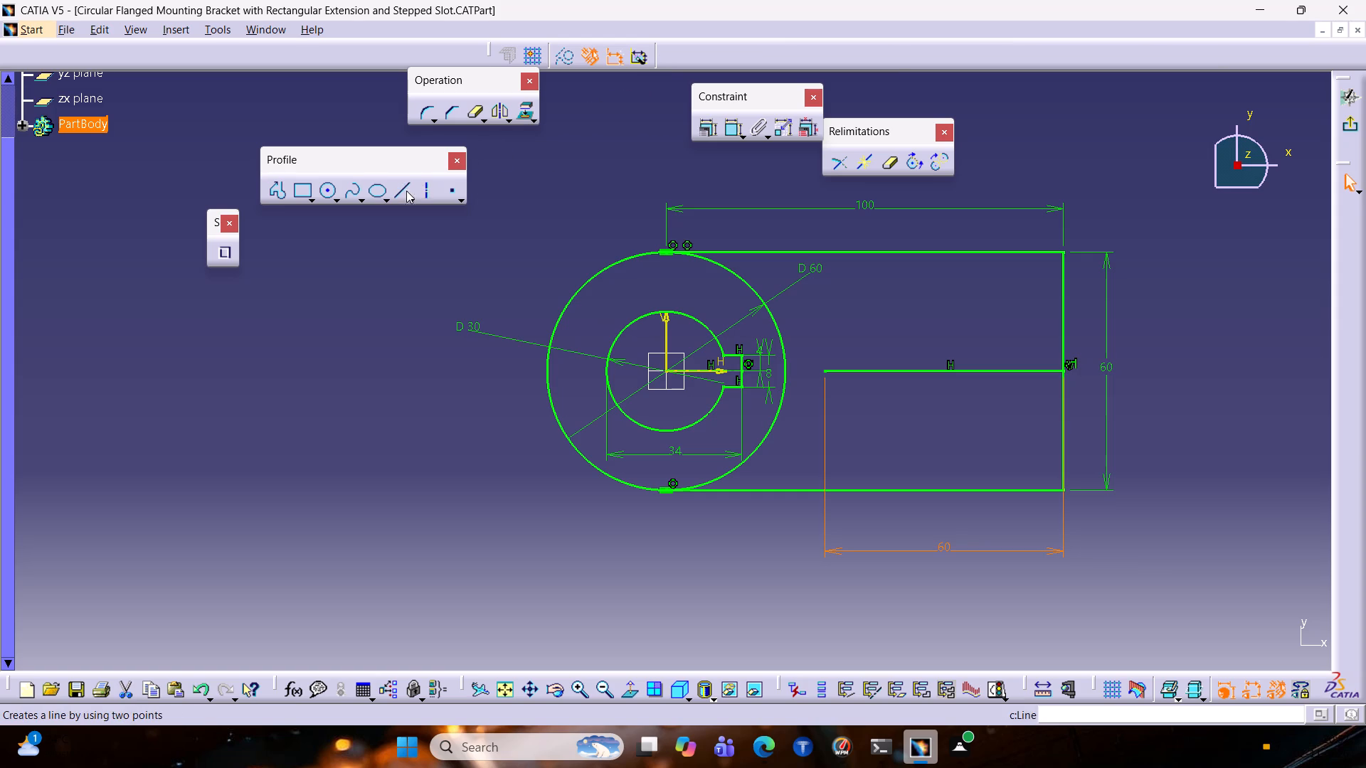
double_click(398, 196)
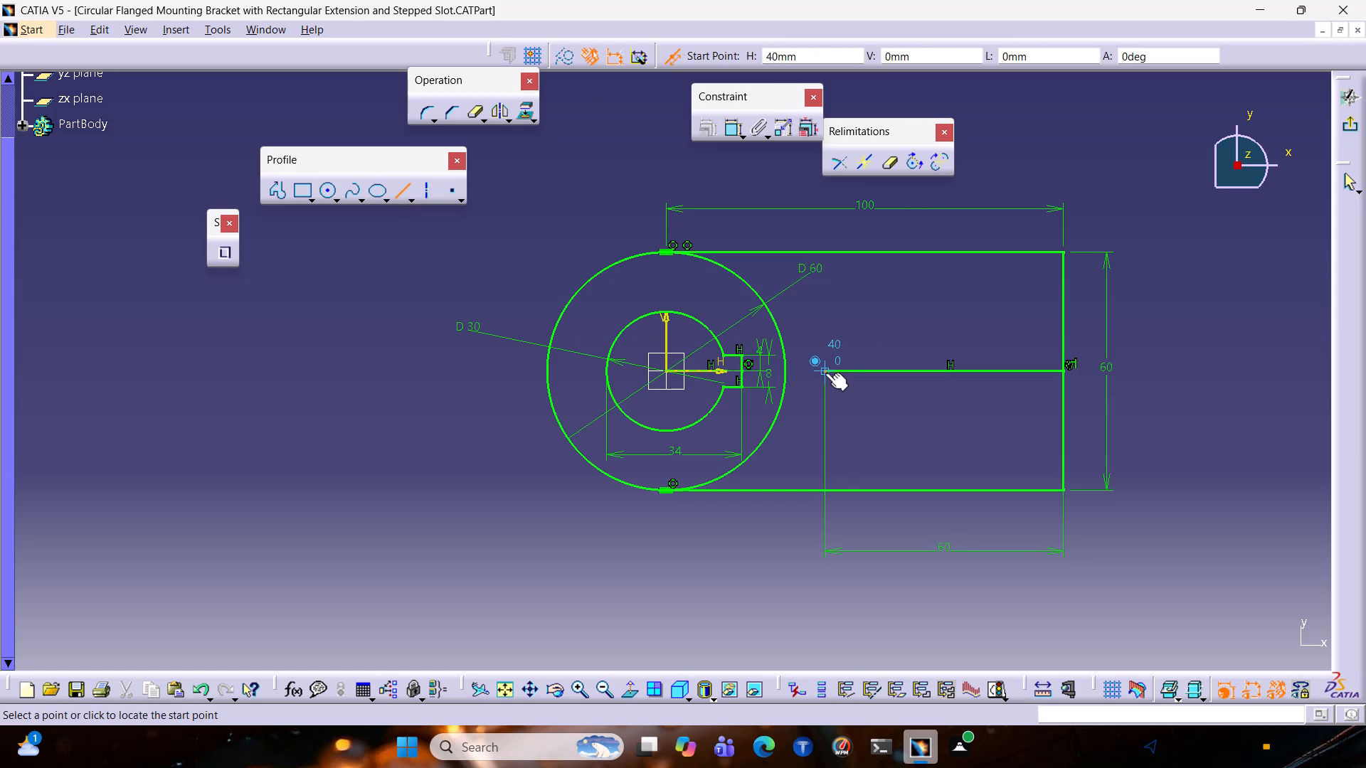
left_click(825, 373)
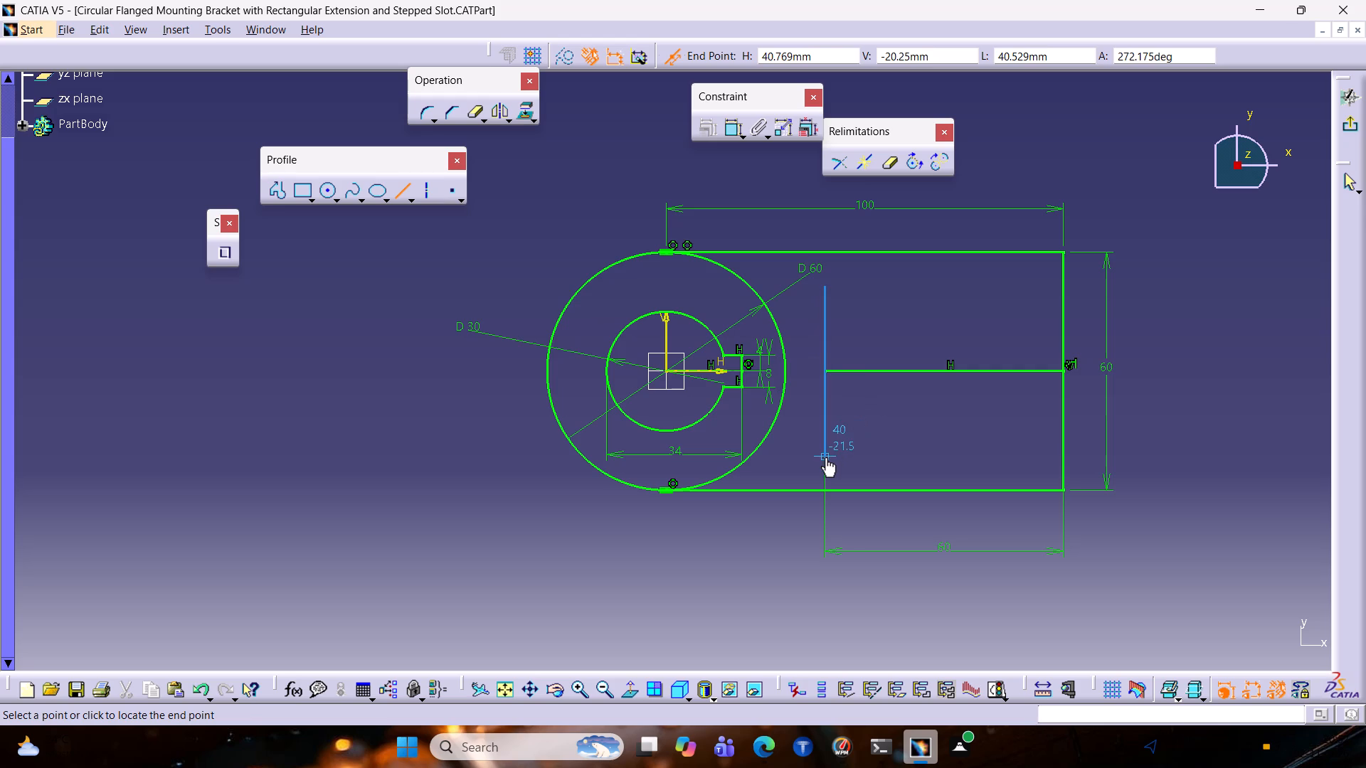
key("Tab")
key("Tab")
key("Tab")
key("Tab")
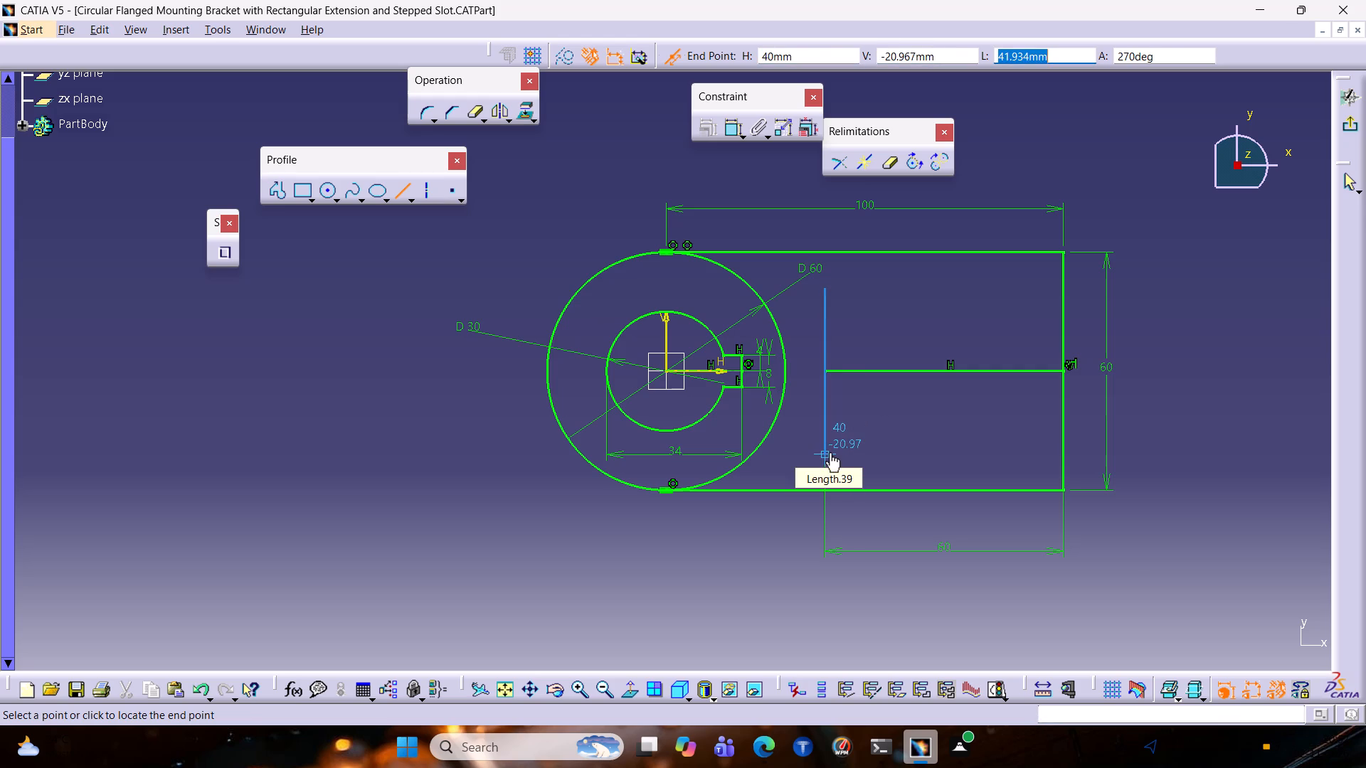
type("40")
key("Return")
scroll(829, 452, "down", 1)
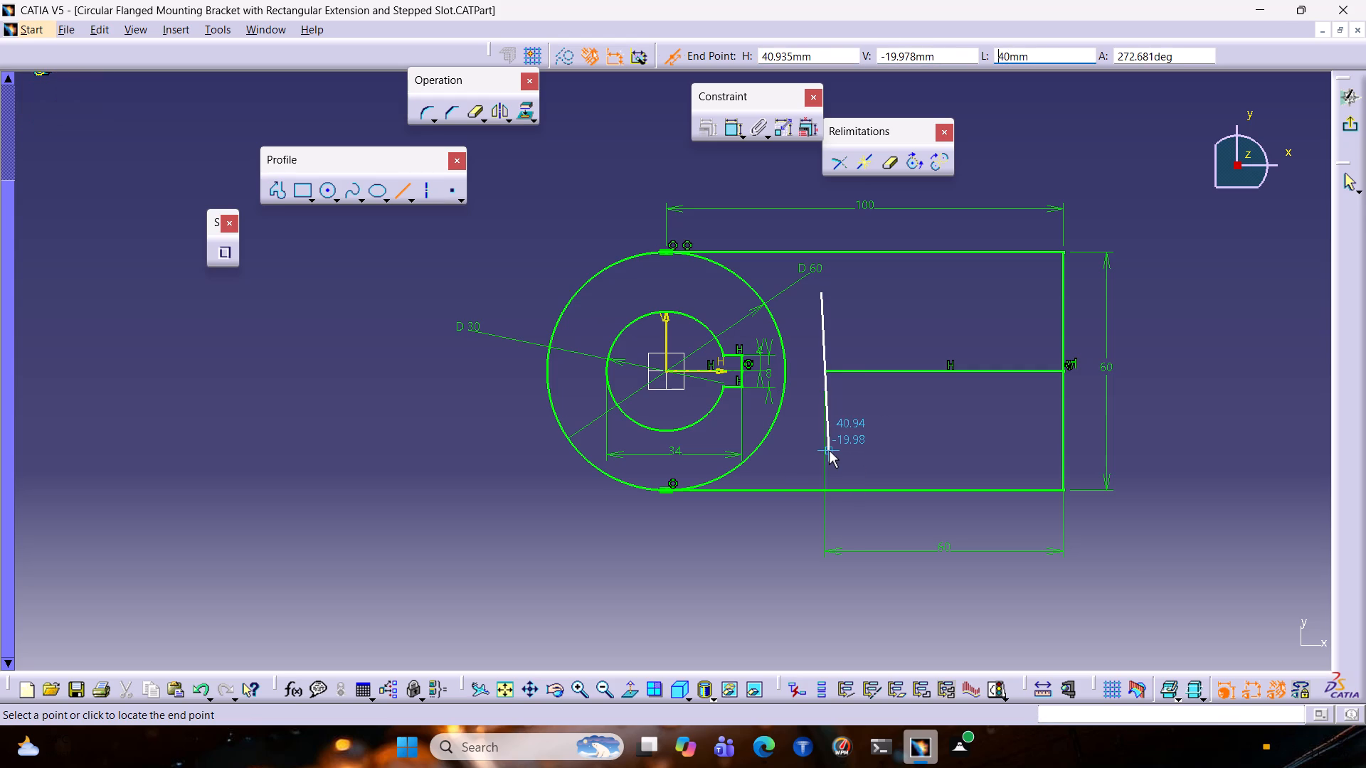
left_click(828, 463)
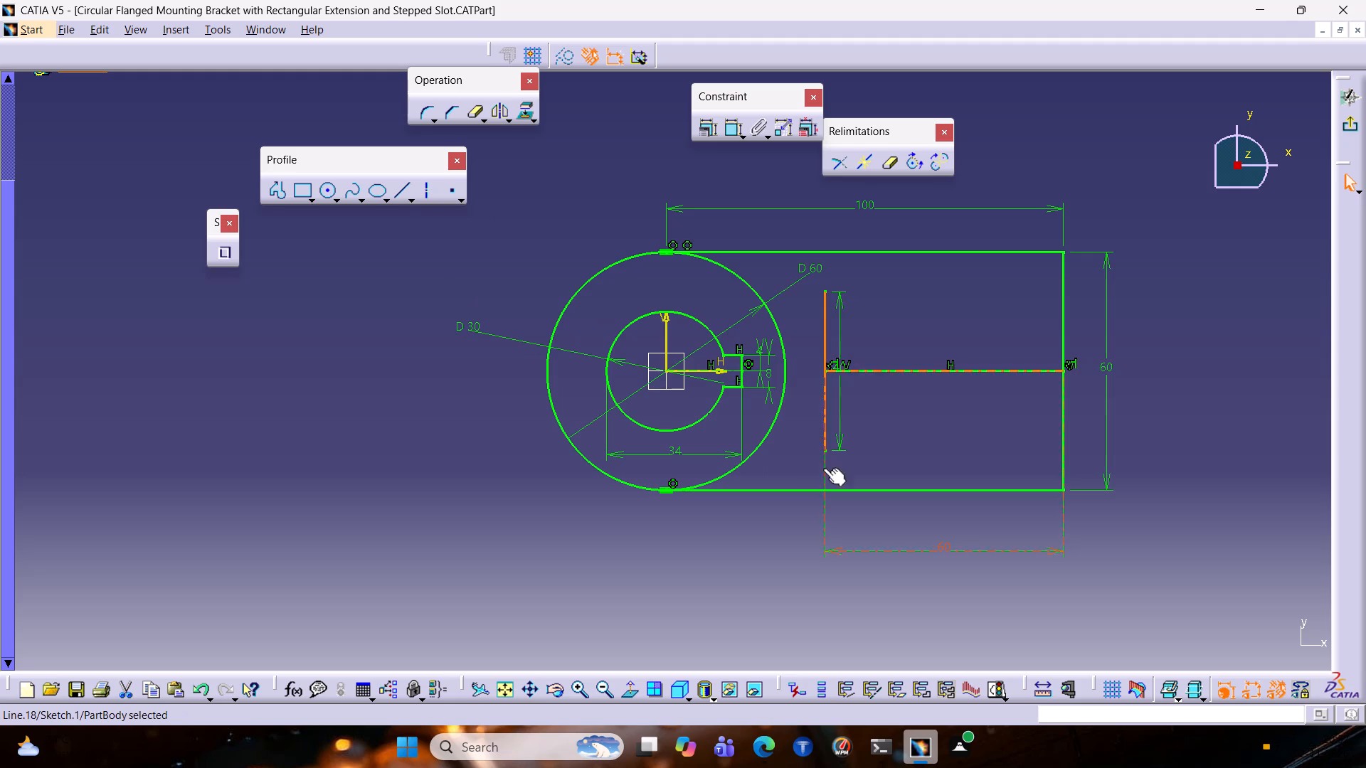
Move the 40 mm vertical line's dimension to just outside the rectangle's outer vertical edge, beside the 60 mm dimension.
left_click_drag(840, 442, 1170, 429)
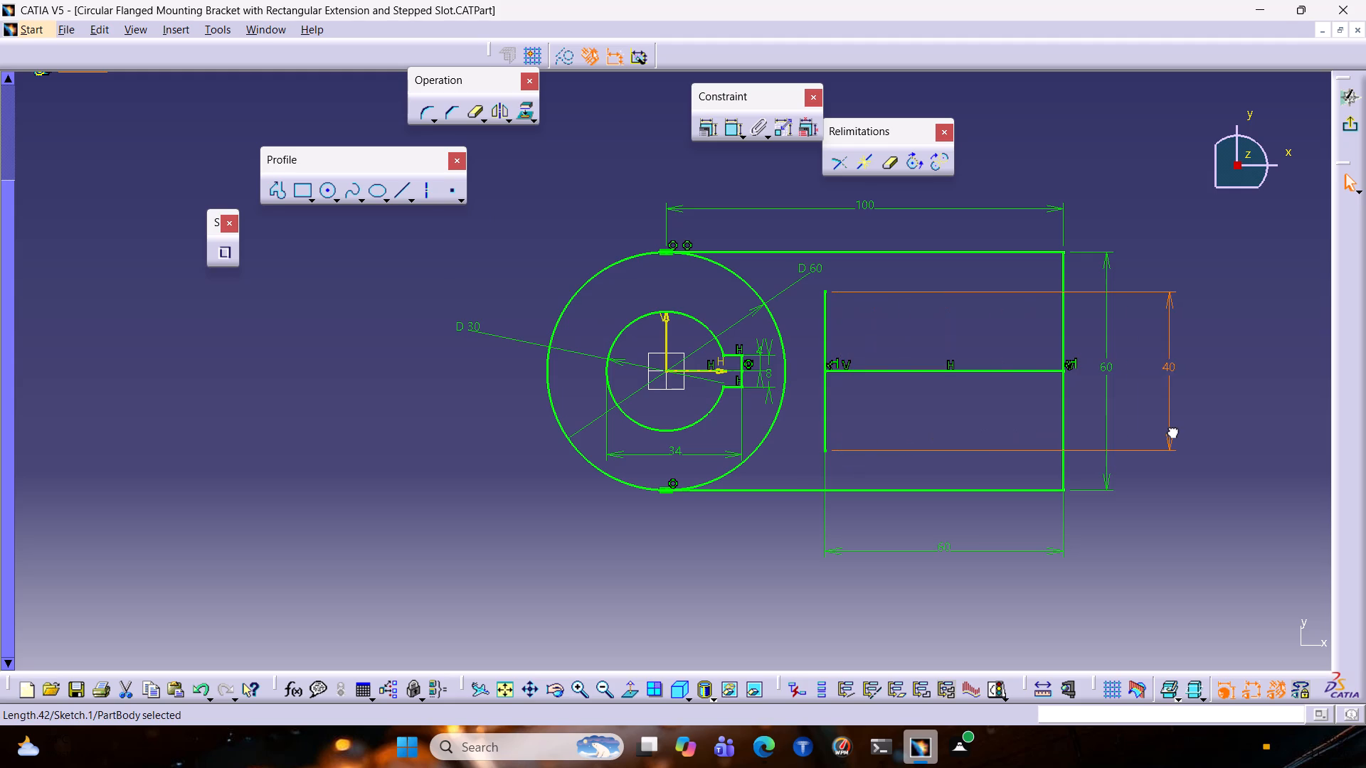
left_click_drag(1170, 429, 1093, 434)
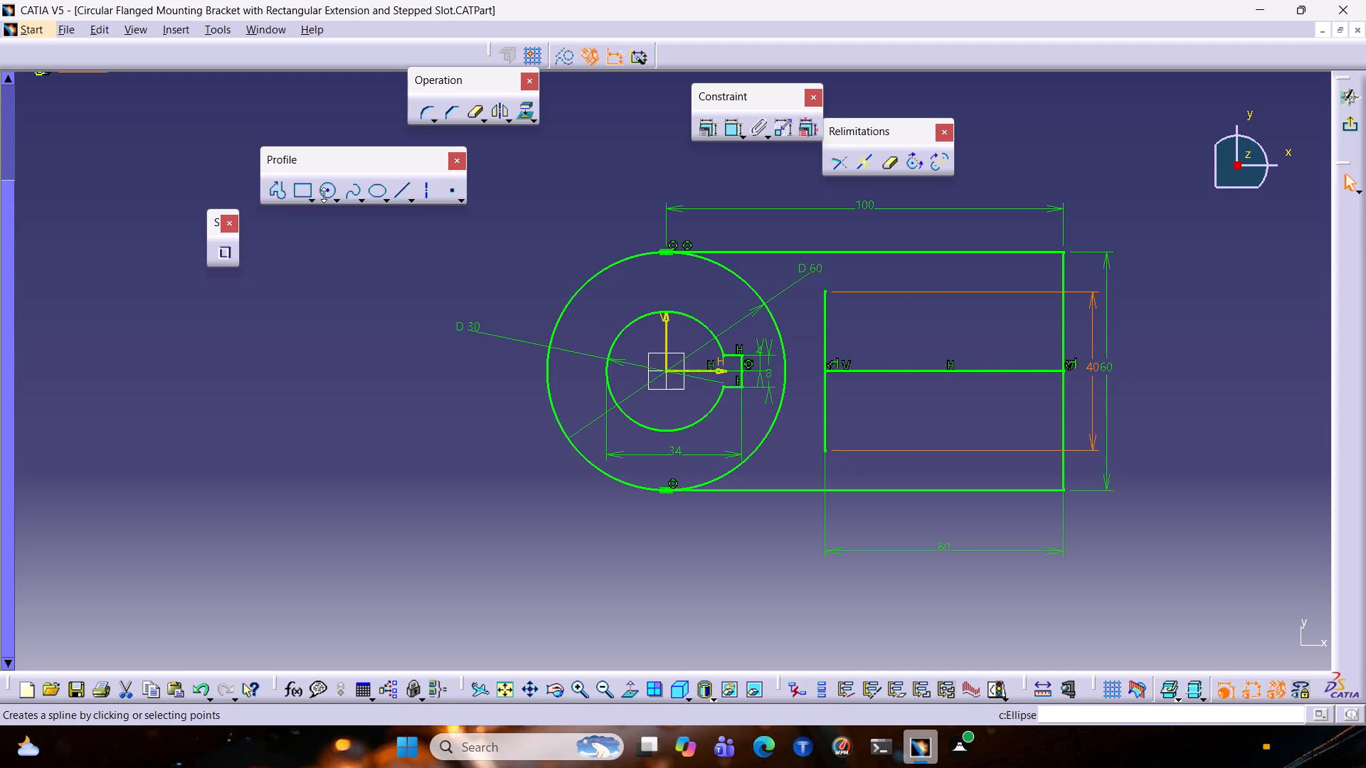
Draw a horizontal profile line from the upper end of the 40 mm vertical line to the rectangle's outer vertical edge.
left_click(285, 190)
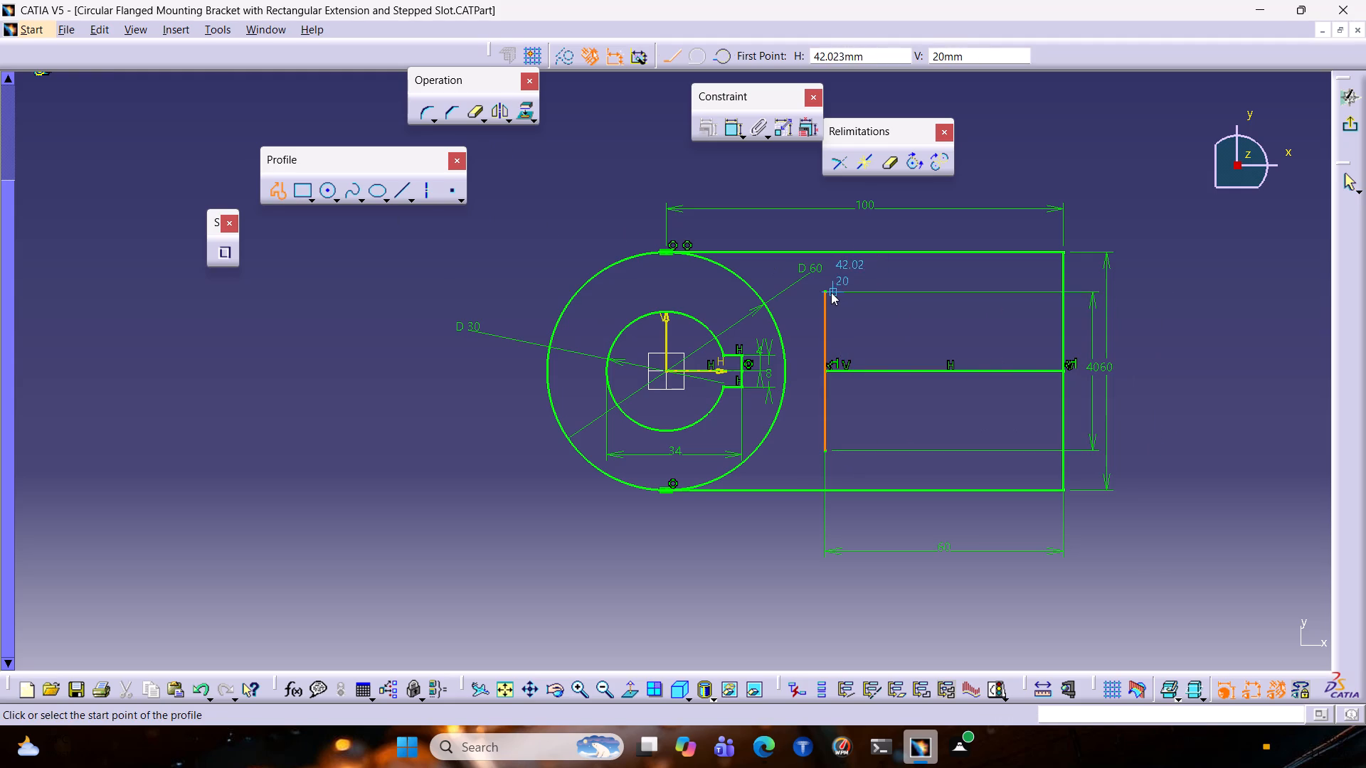
left_click(824, 292)
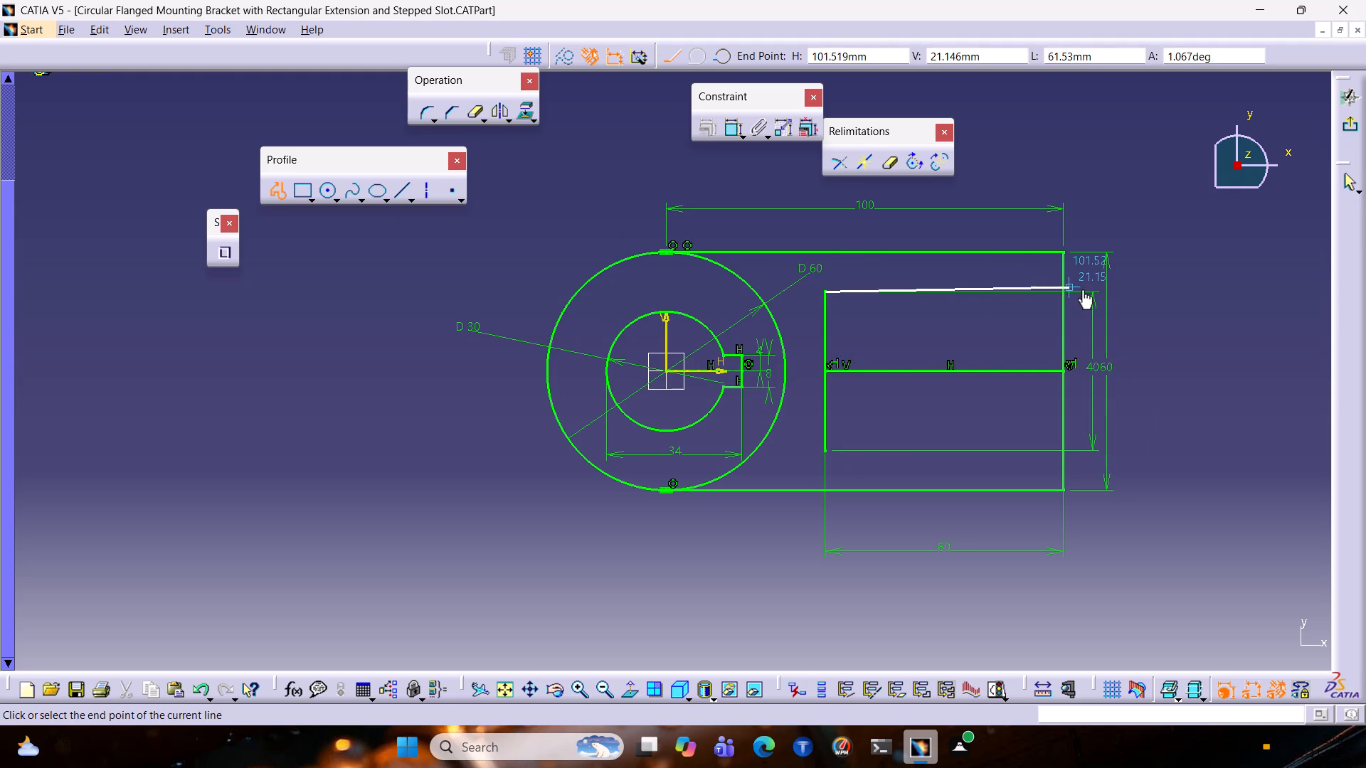
left_click(1063, 289)
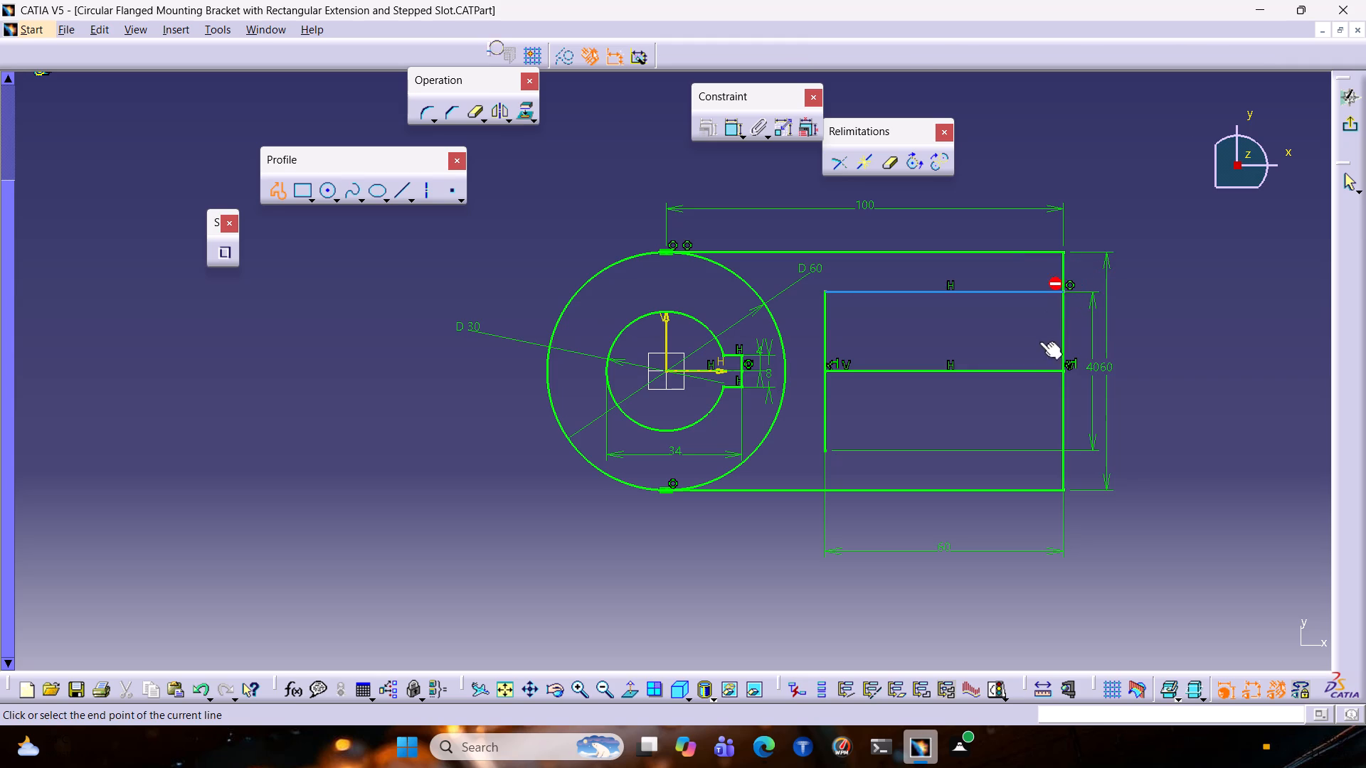
key("Escape")
key("Escape")
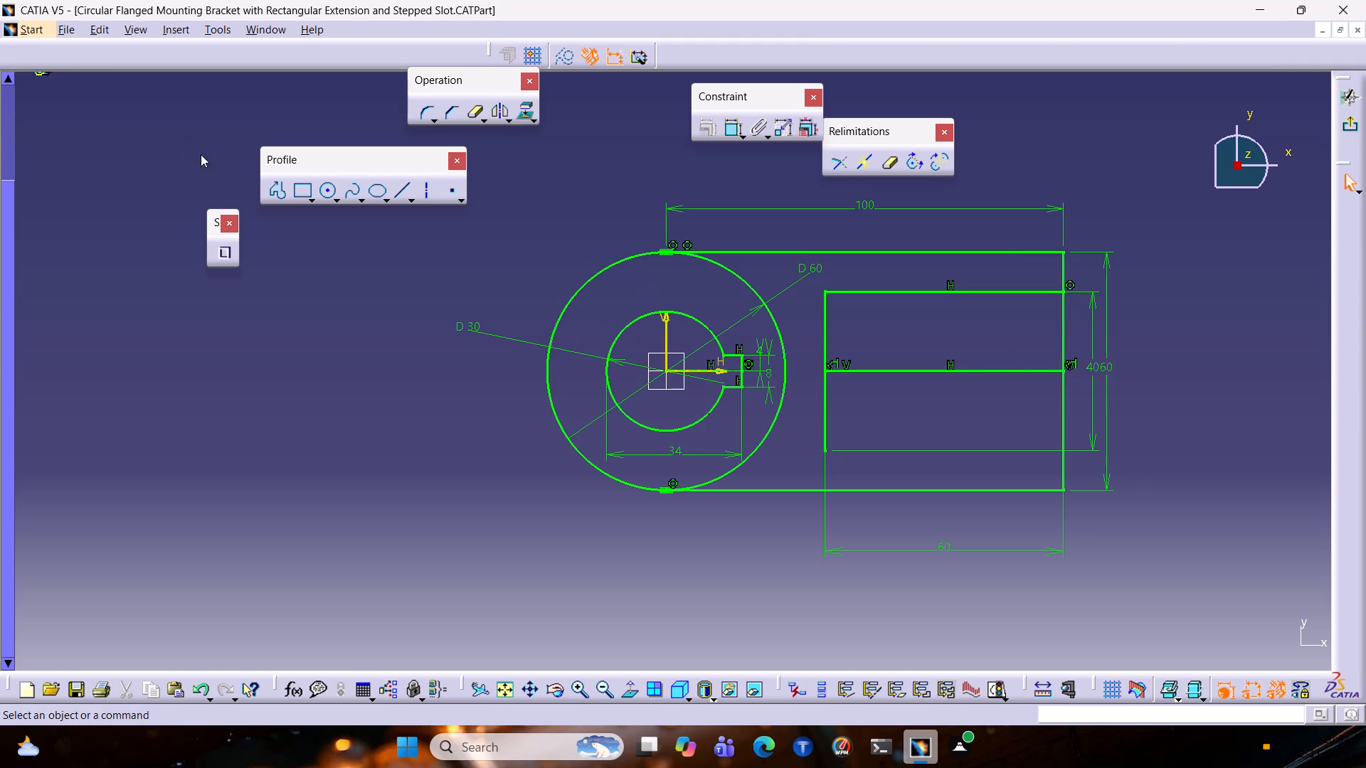
Draw a 60 mm horizontal profile line from the lower end of the 40 mm vertical line to the rectangle's outer edge.
left_click(267, 187)
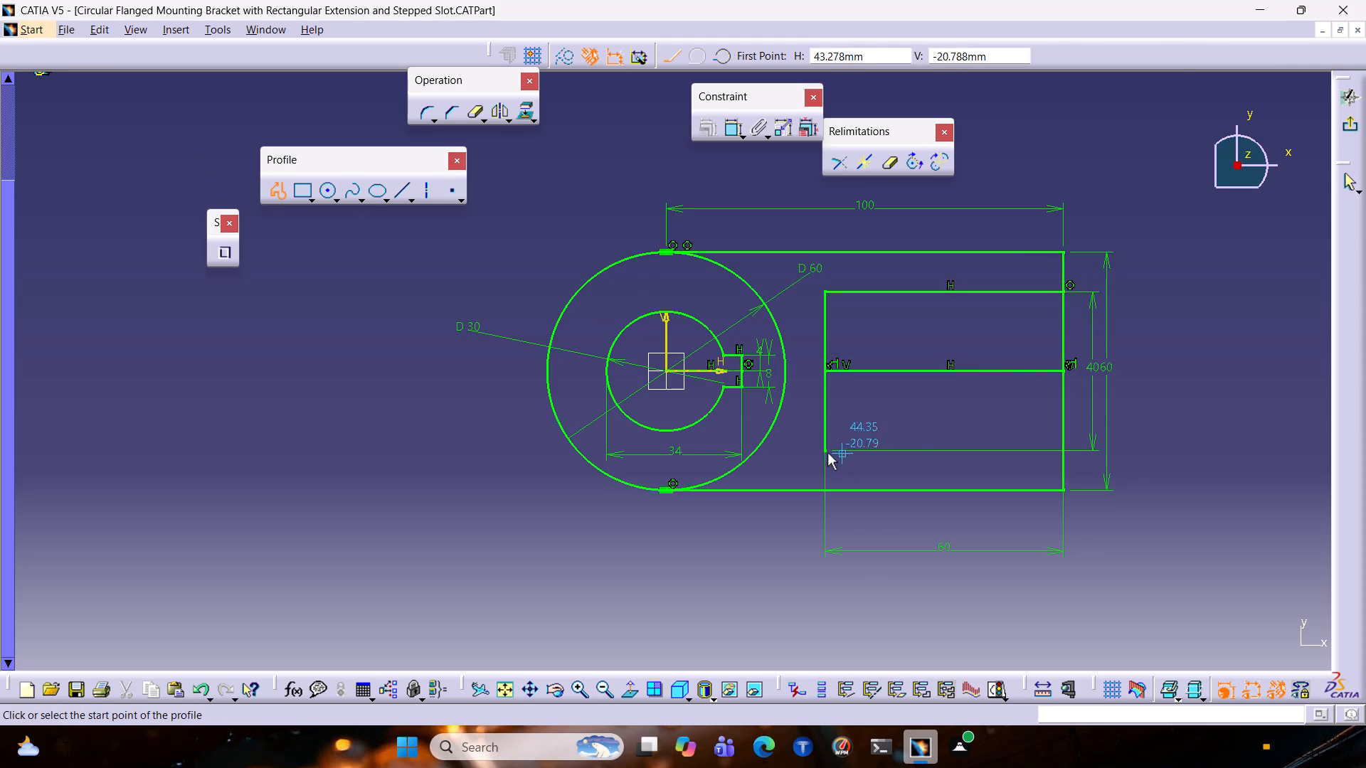
left_click(825, 449)
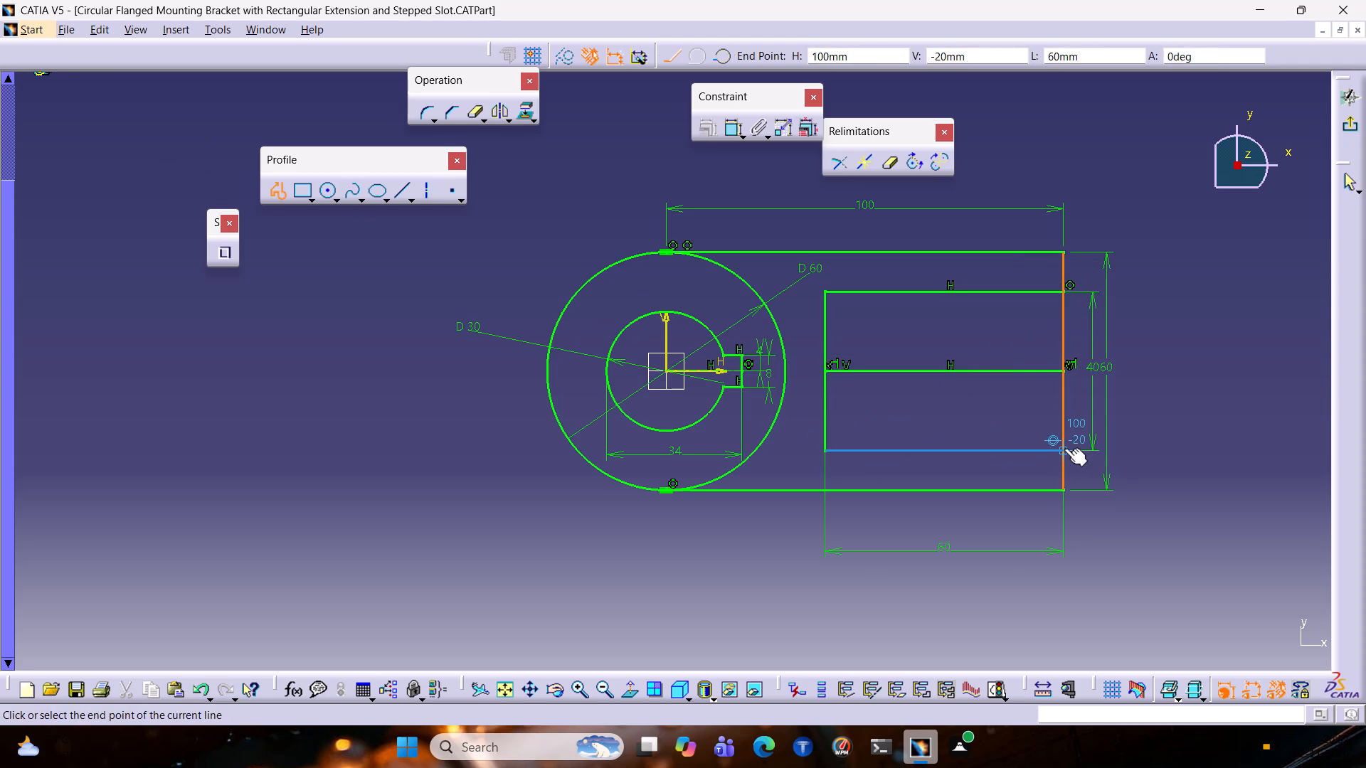
left_click(1065, 447)
key("Escape")
key("Escape")
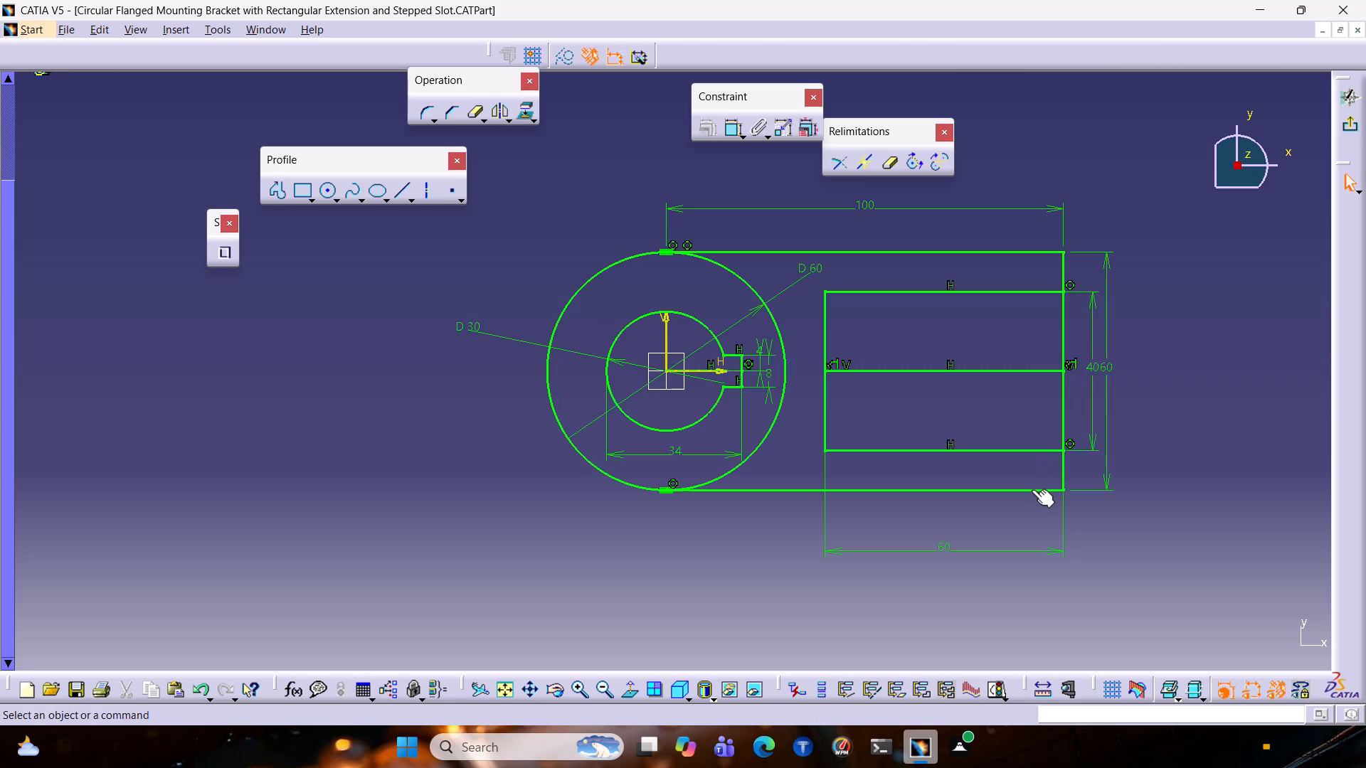
Select the horizontal centre line along the H axis inside the slot outline.
left_click(982, 372)
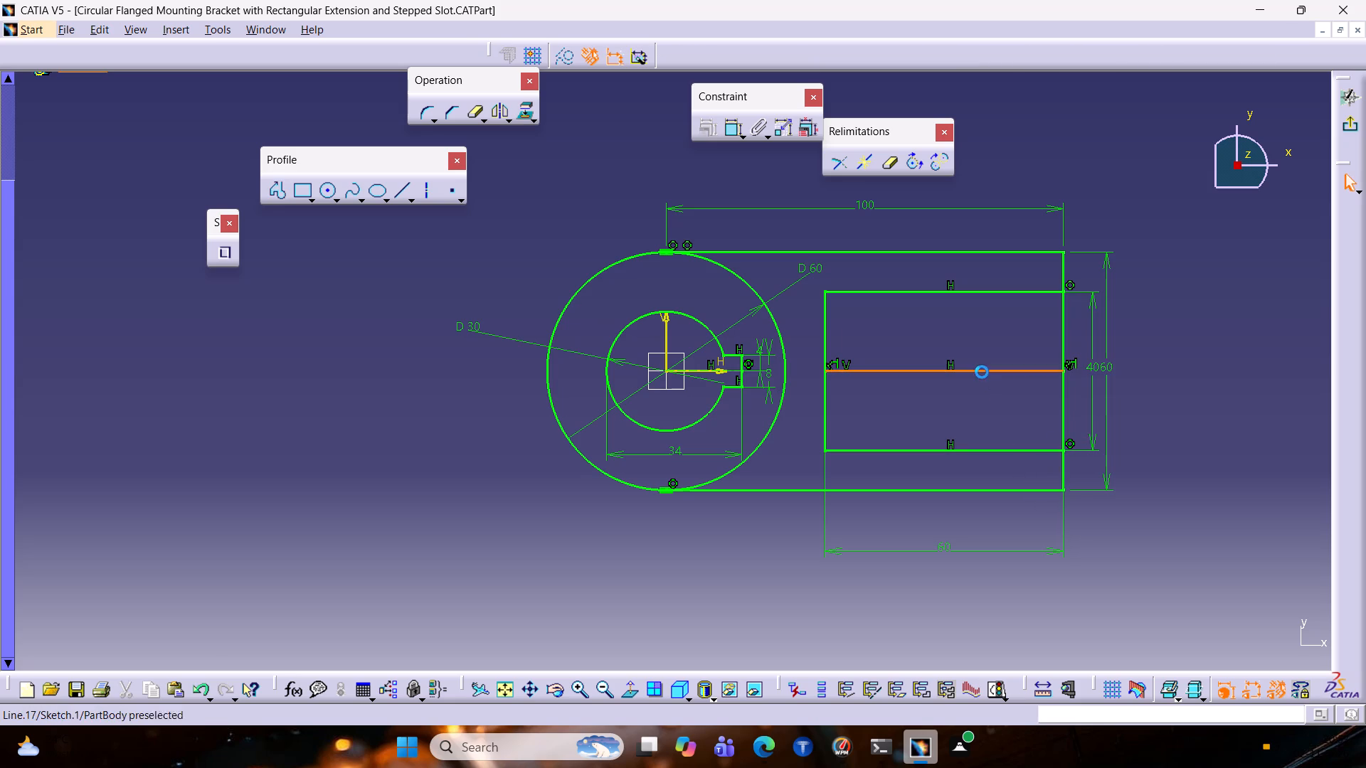
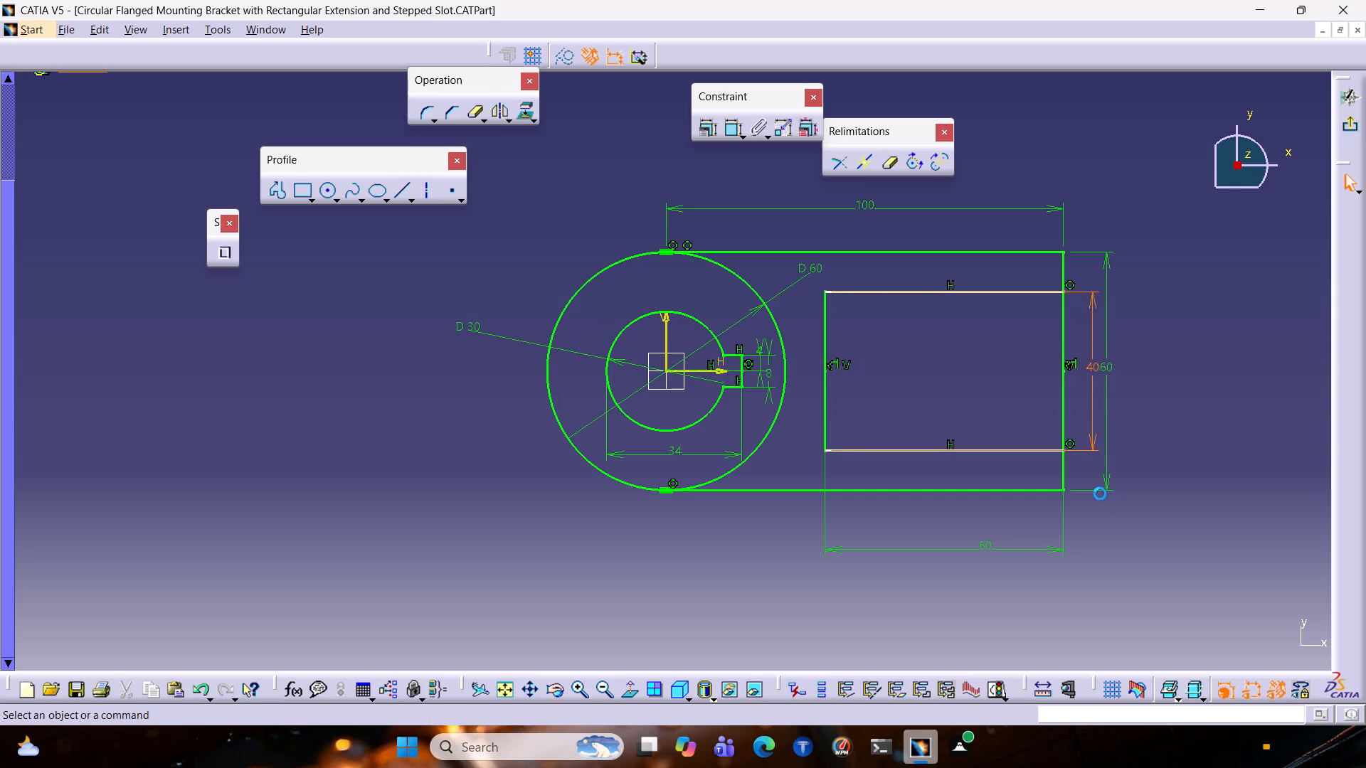
Dimension the vertical distance between the slot outline's two horizontal lines, placing it between the rectangle's outer edge and the 60 mm dimension.
left_click(730, 130)
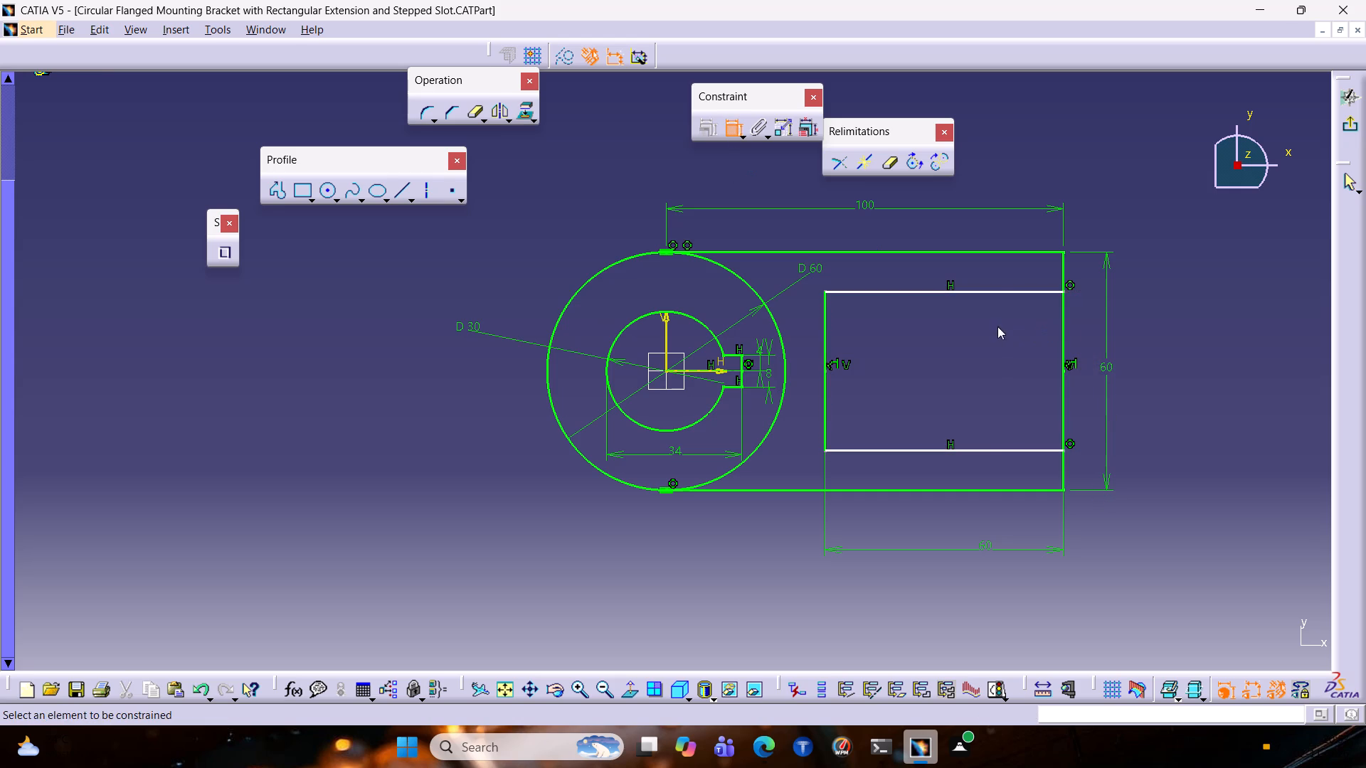
left_click(986, 289)
left_click(988, 451)
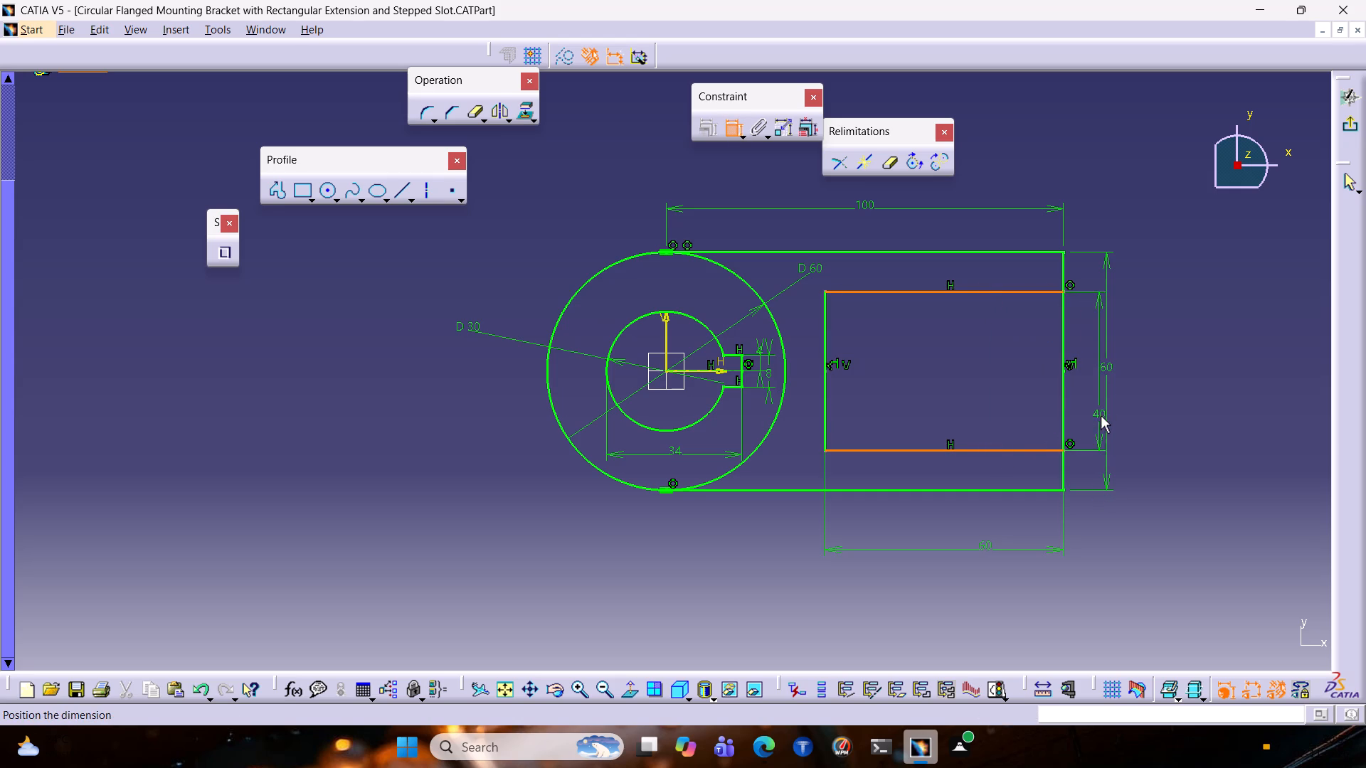
left_click(1093, 420)
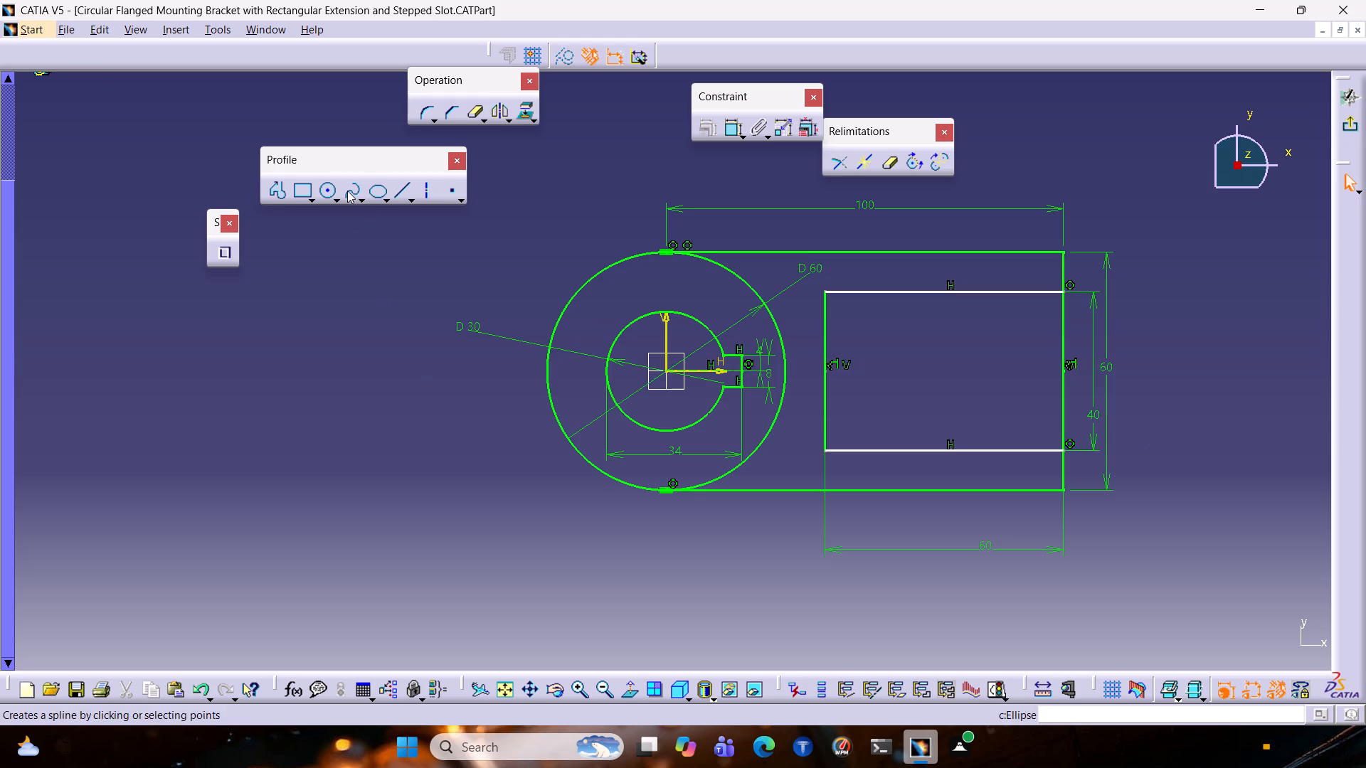
Draw a circle of about 7.5 mm radius inside the slot outline, centred at H 70 mm and V 0 mm.
left_click(323, 191)
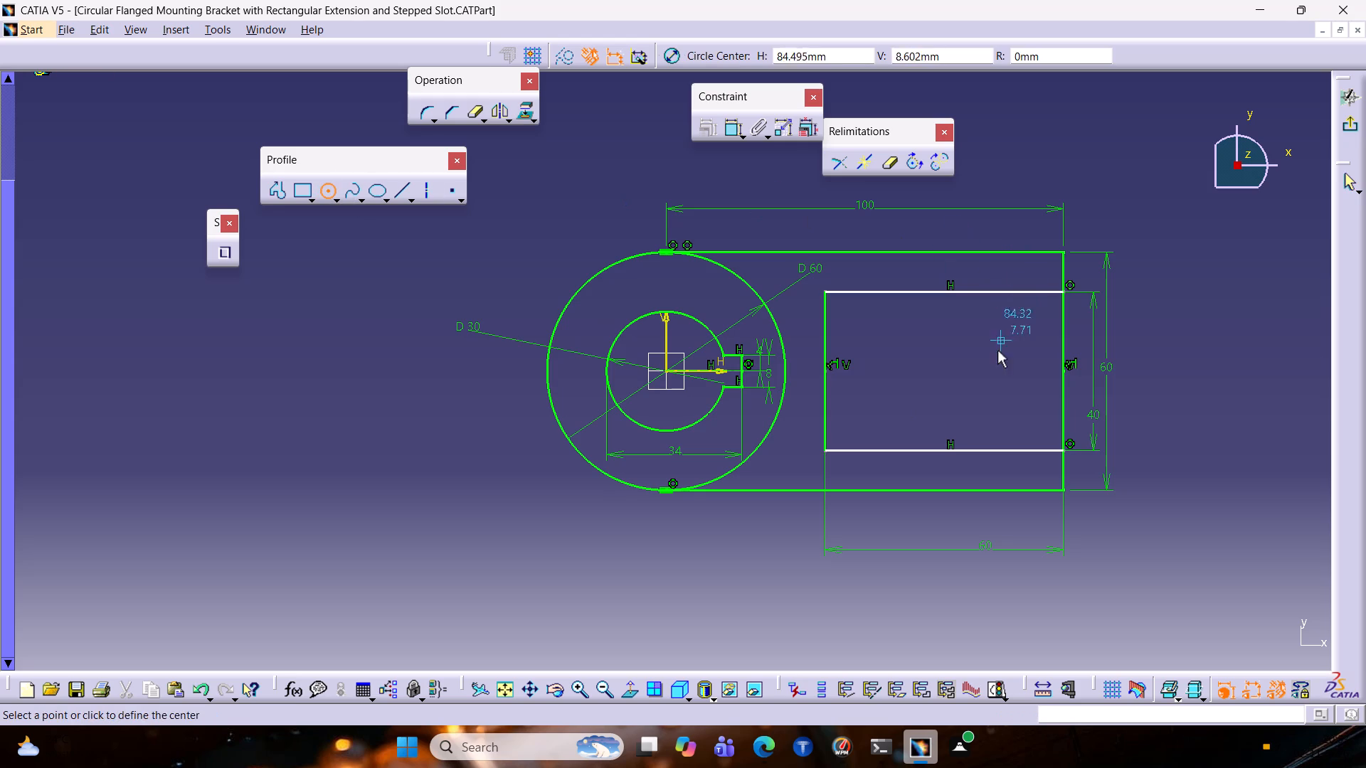
left_click(942, 369)
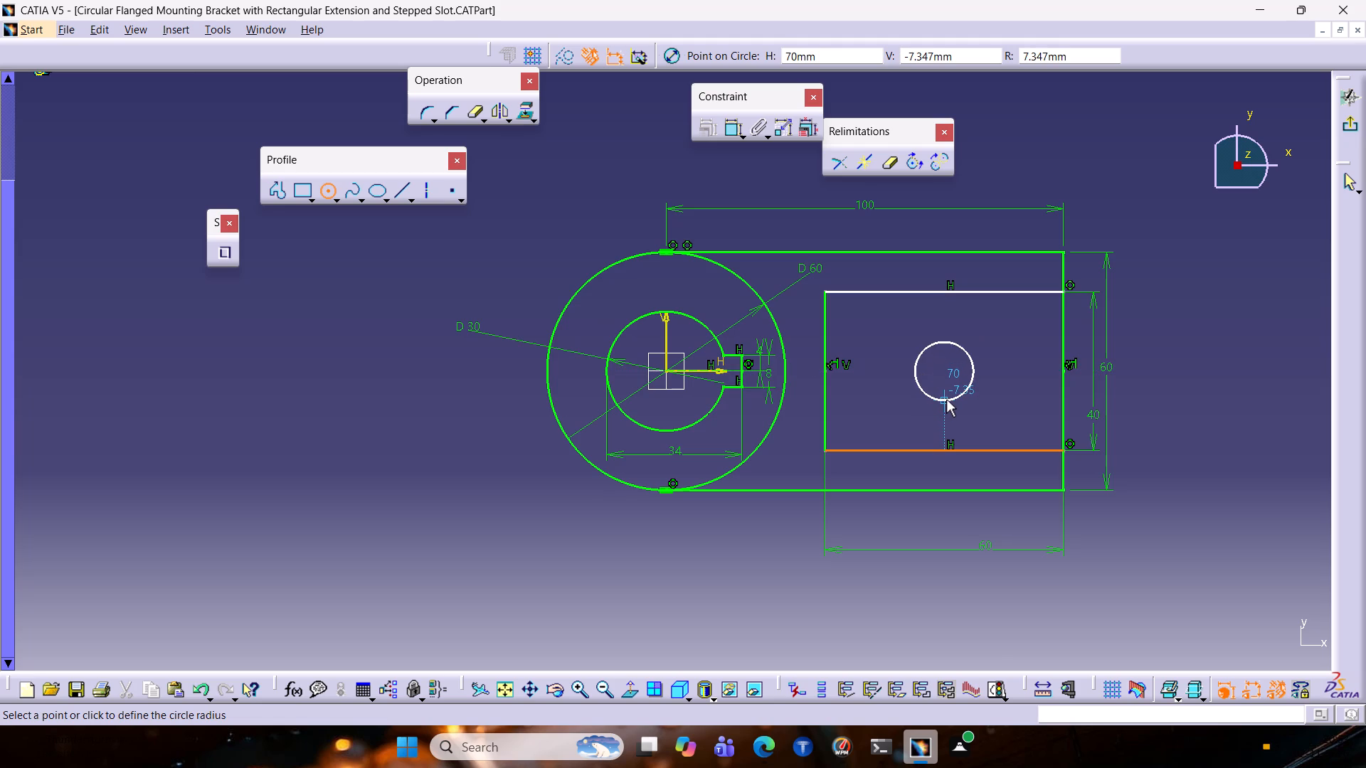
left_click(950, 400)
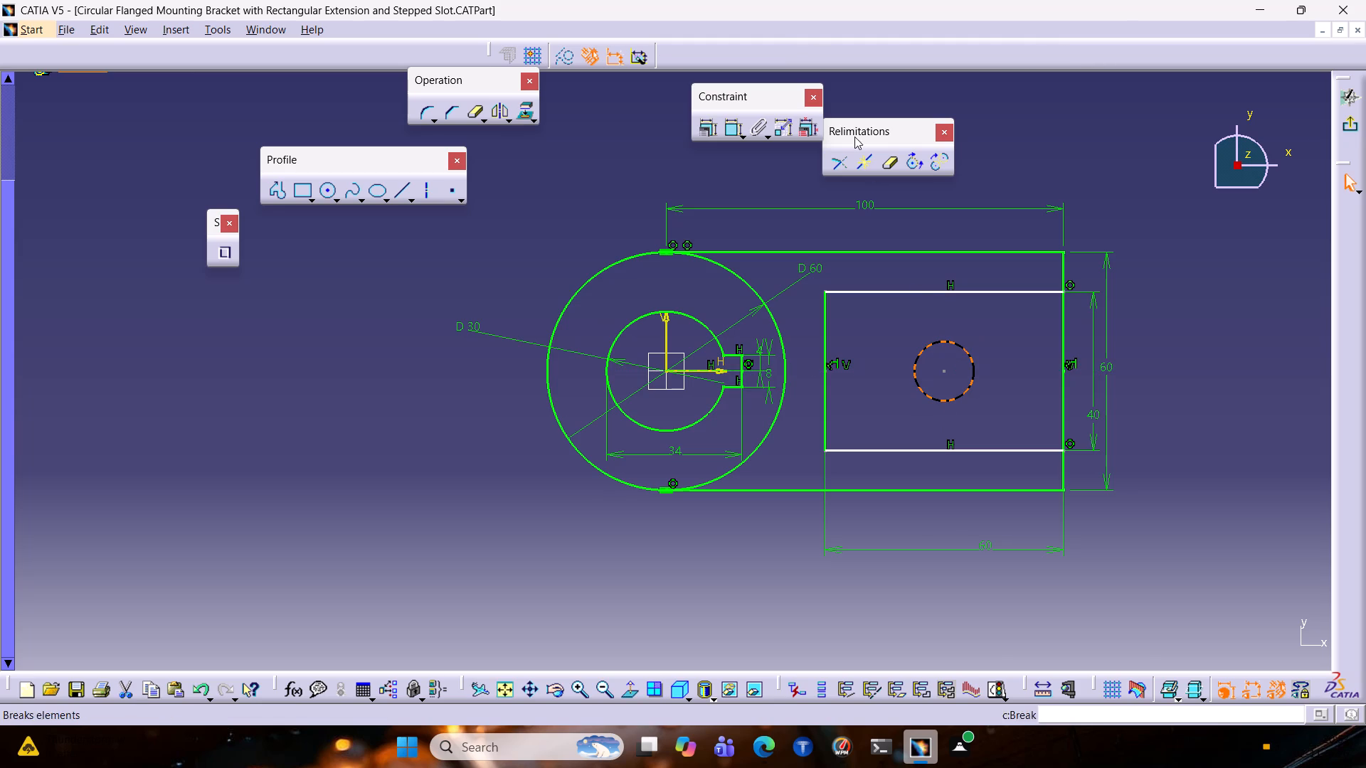
Dimension the circle inside the slot outline as a radius and set it to 10 mm.
left_click(731, 129)
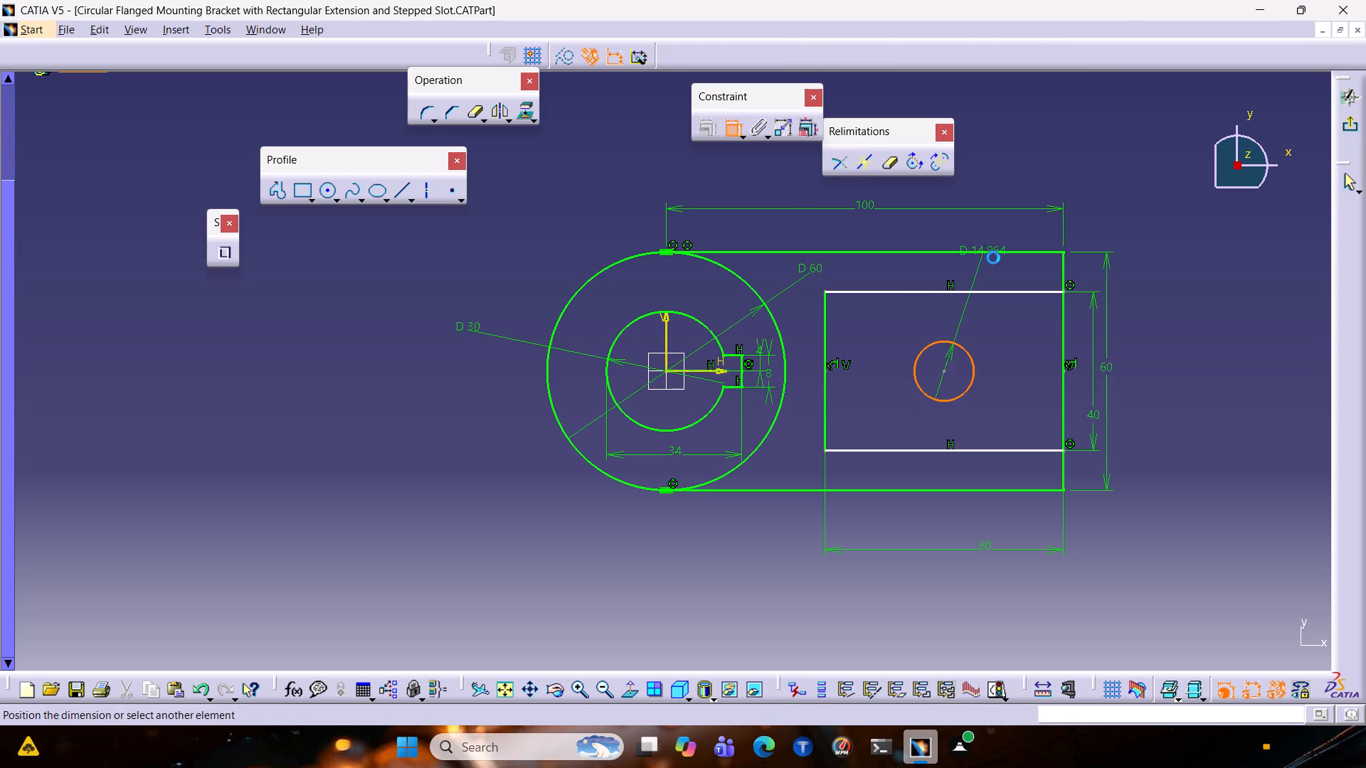
left_click(1153, 282)
double_click(1154, 282)
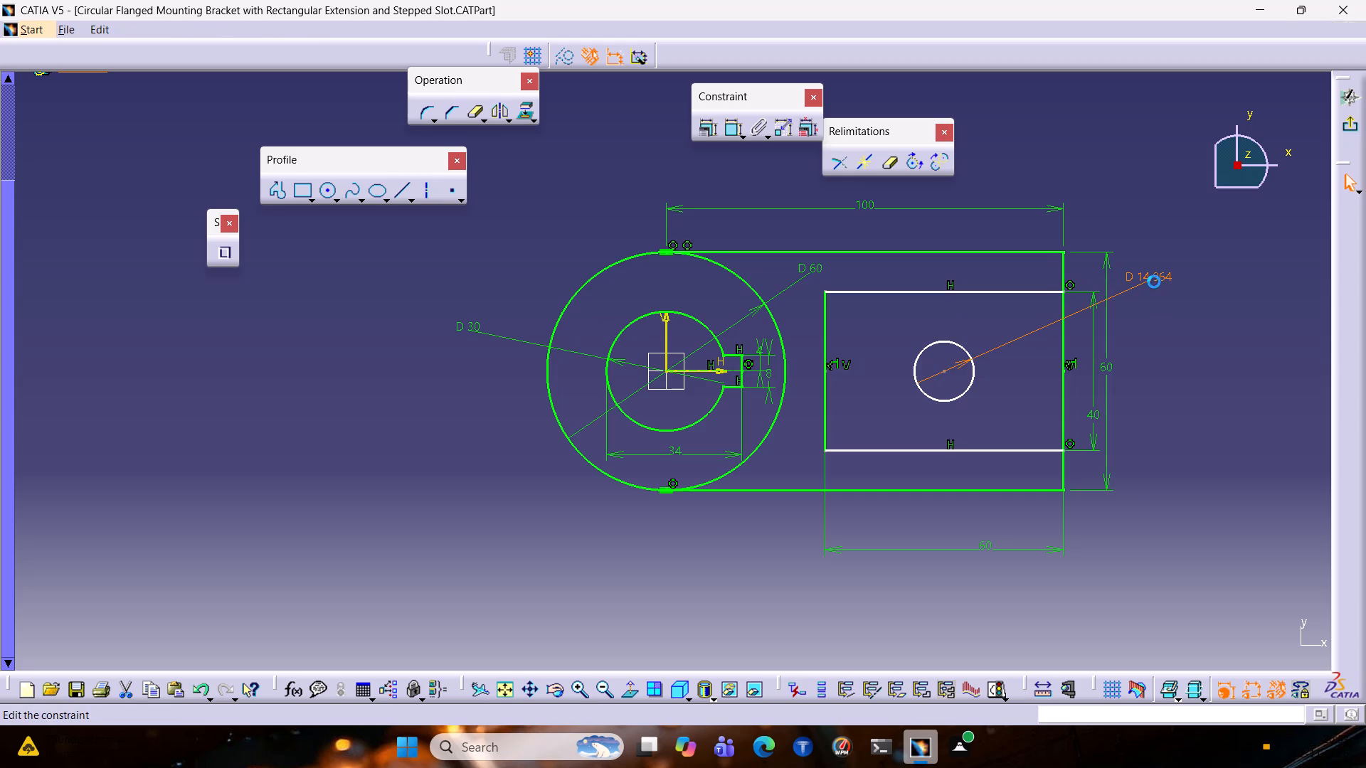
left_click(1109, 597)
left_click(1107, 609)
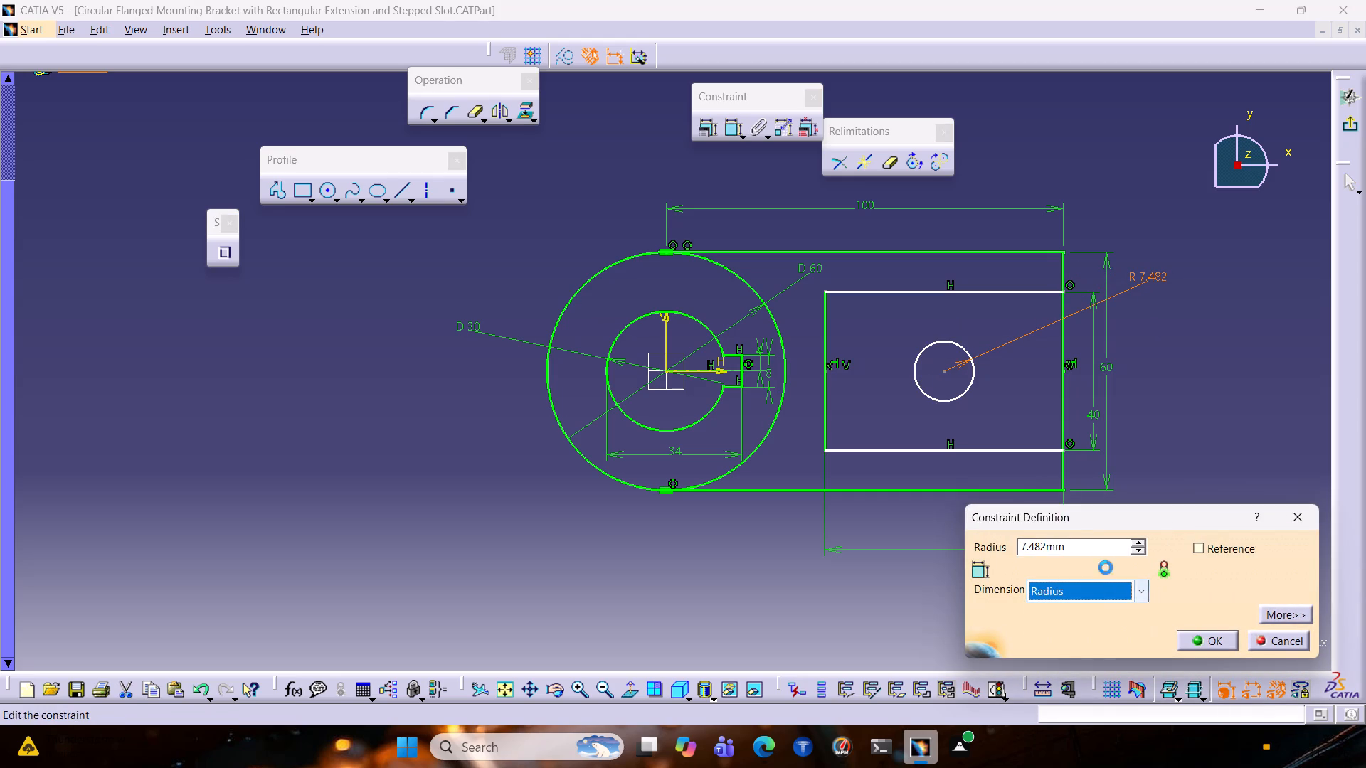
left_click_drag(1101, 546, 892, 538)
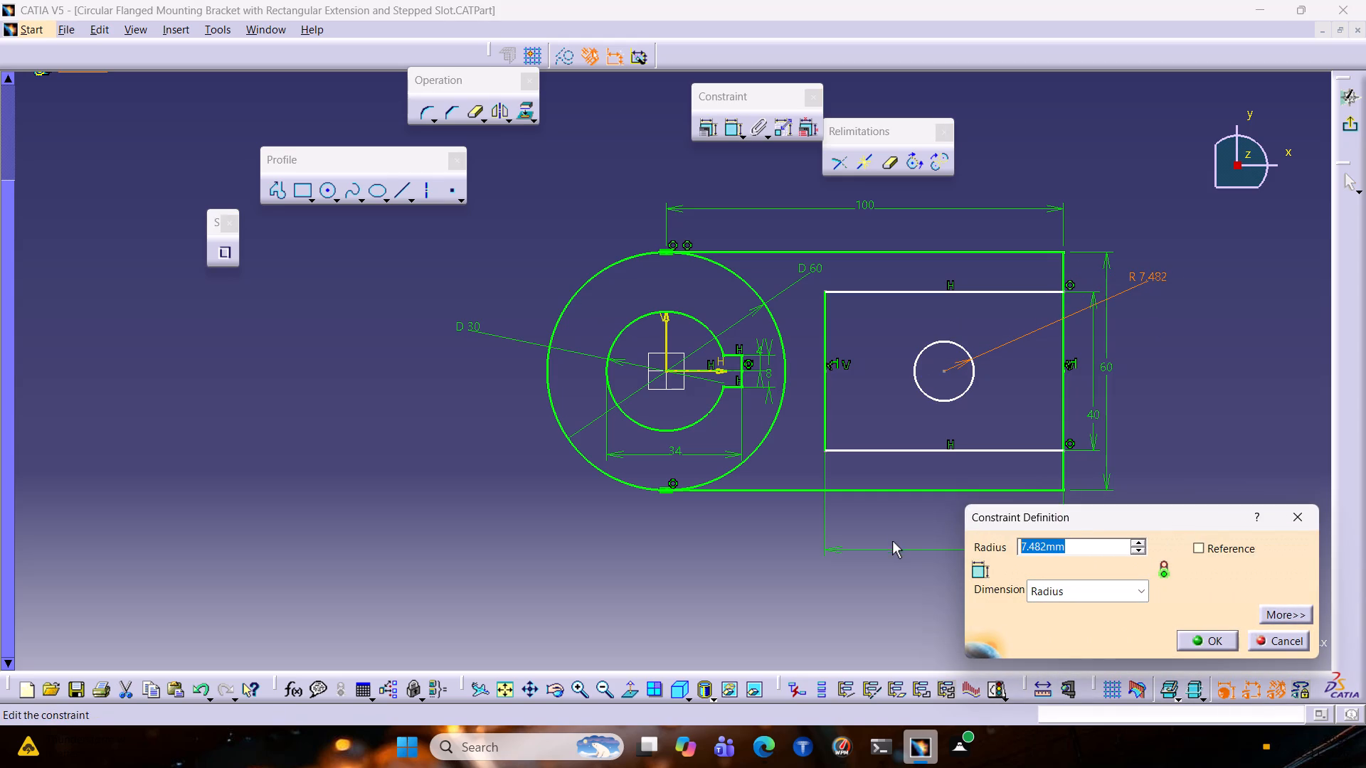
type("10")
key("Return")
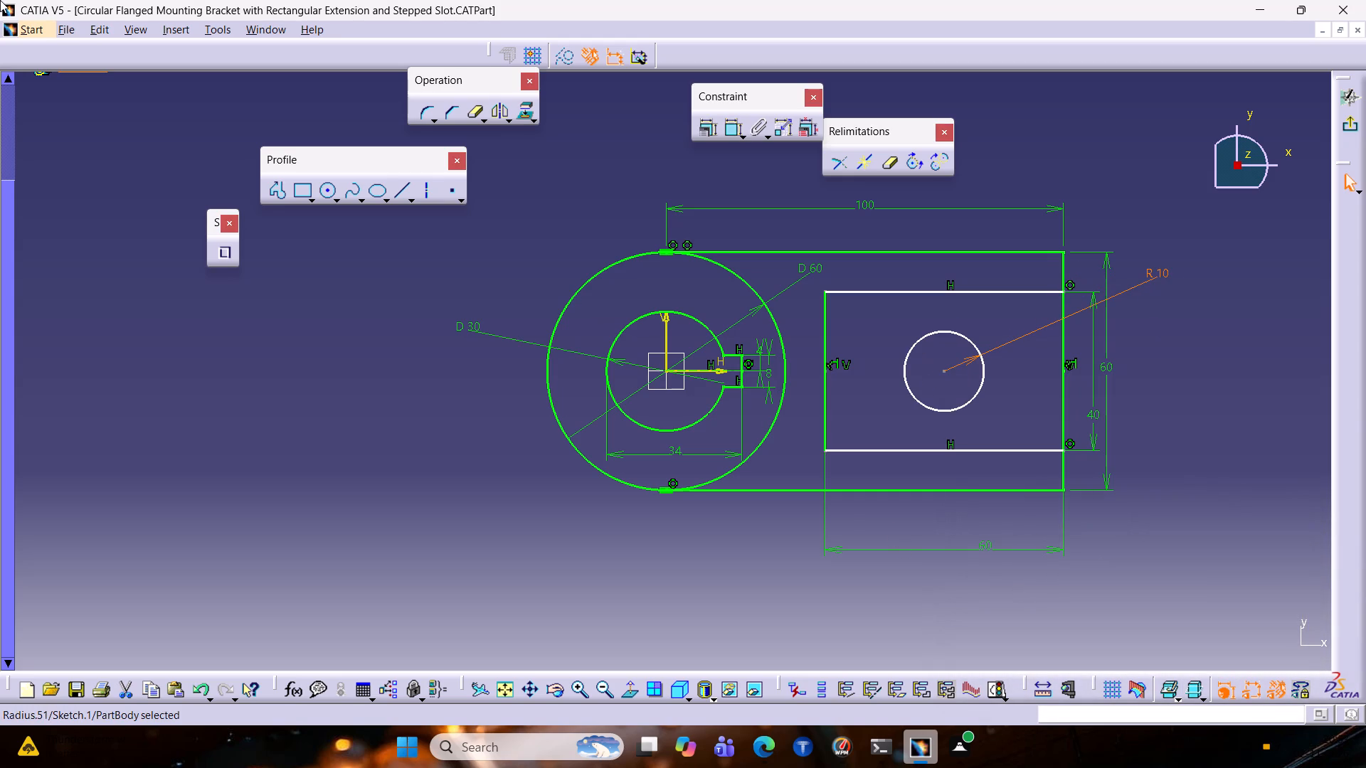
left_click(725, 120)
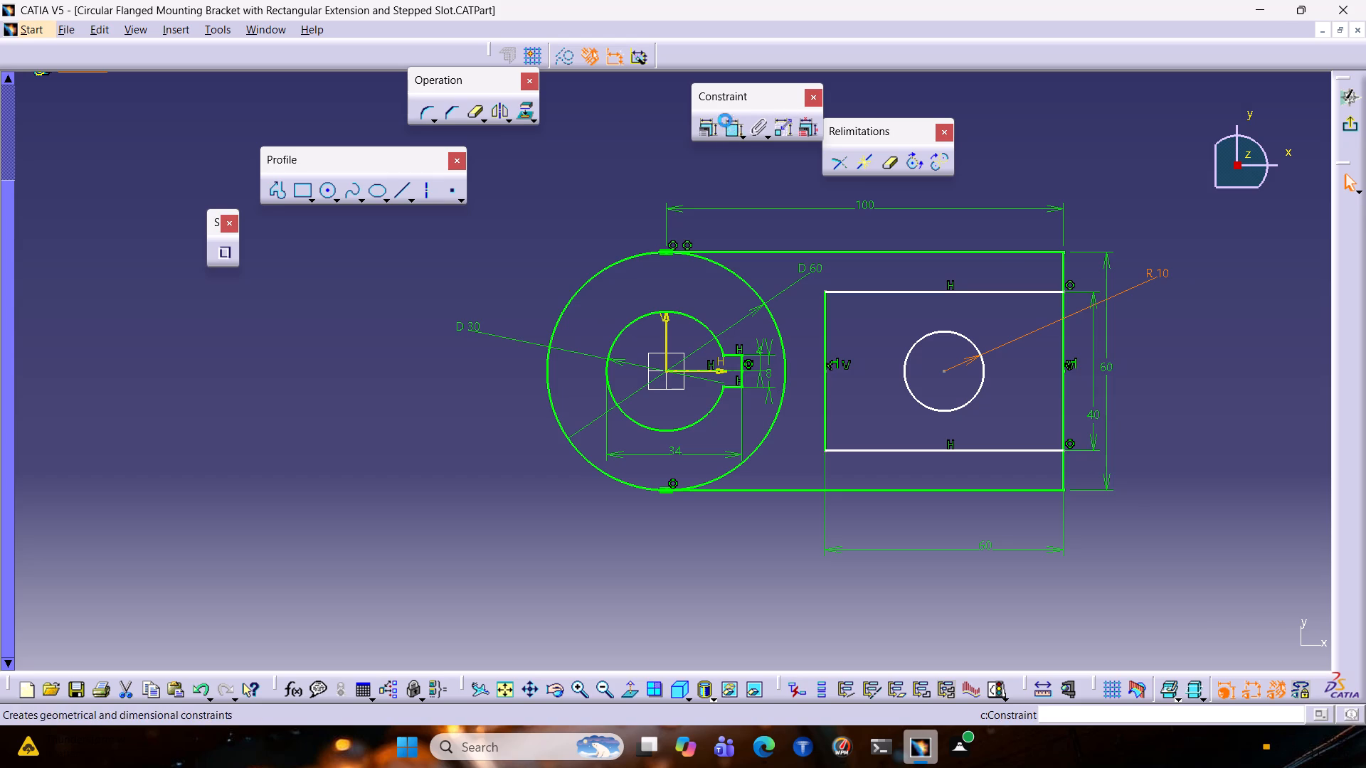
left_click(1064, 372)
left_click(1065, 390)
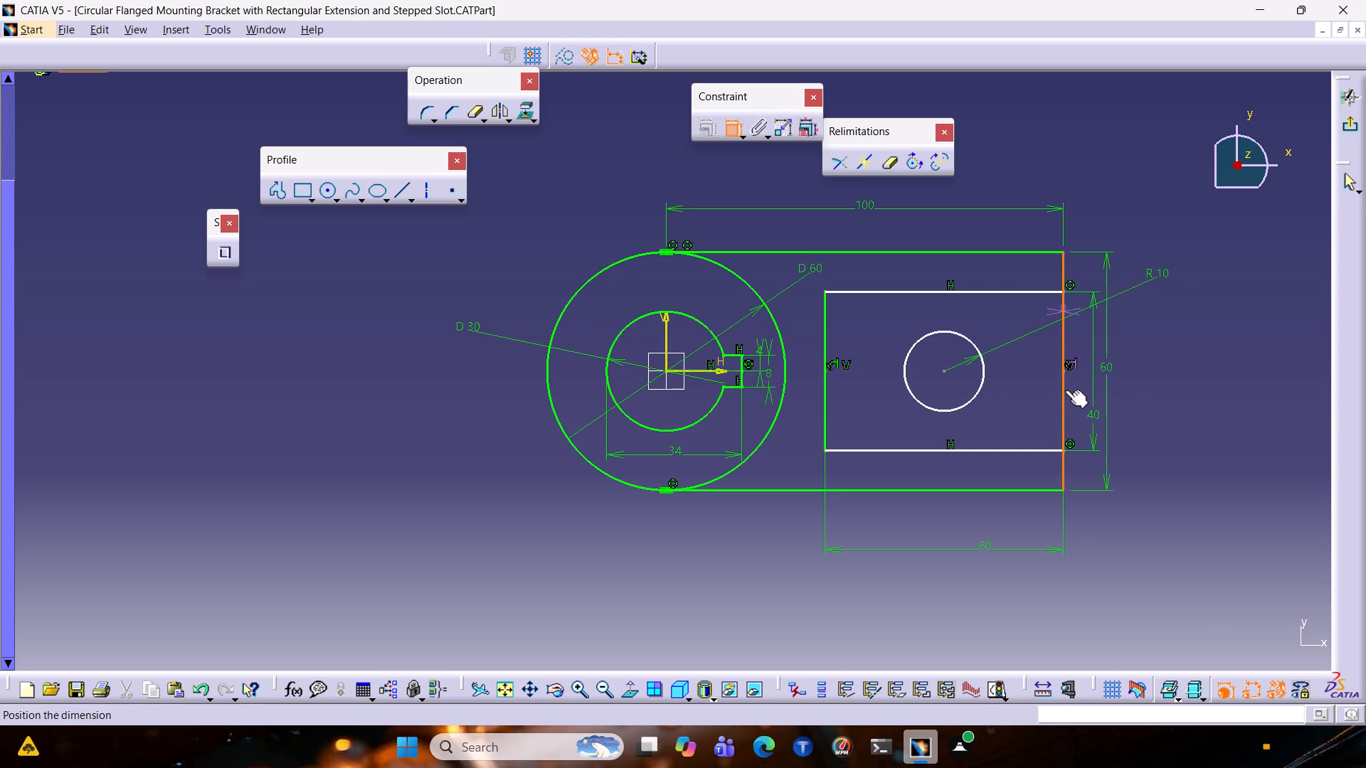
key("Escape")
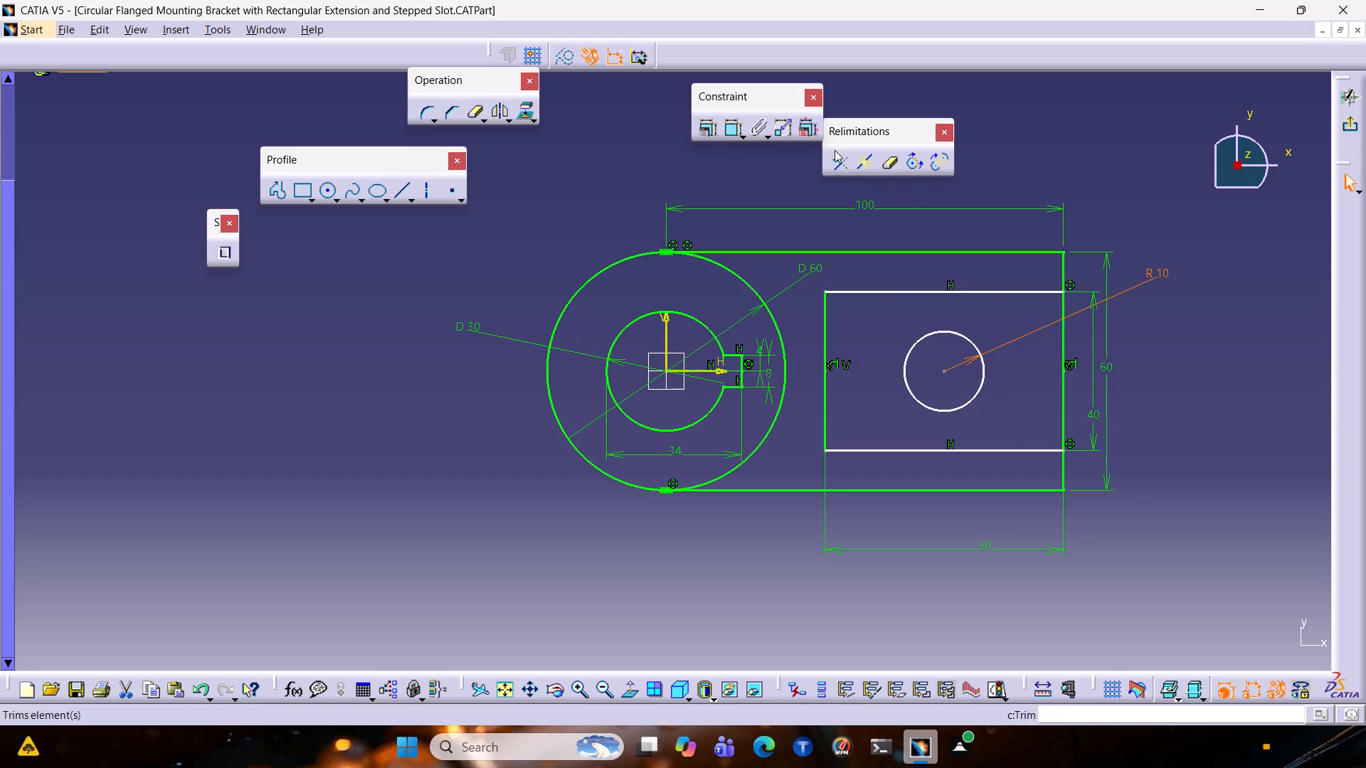
Dimension the horizontal distance from the R10 circle's centre to the rectangle's outer vertical edge, placing it just below the 100 mm dimension.
left_click(726, 132)
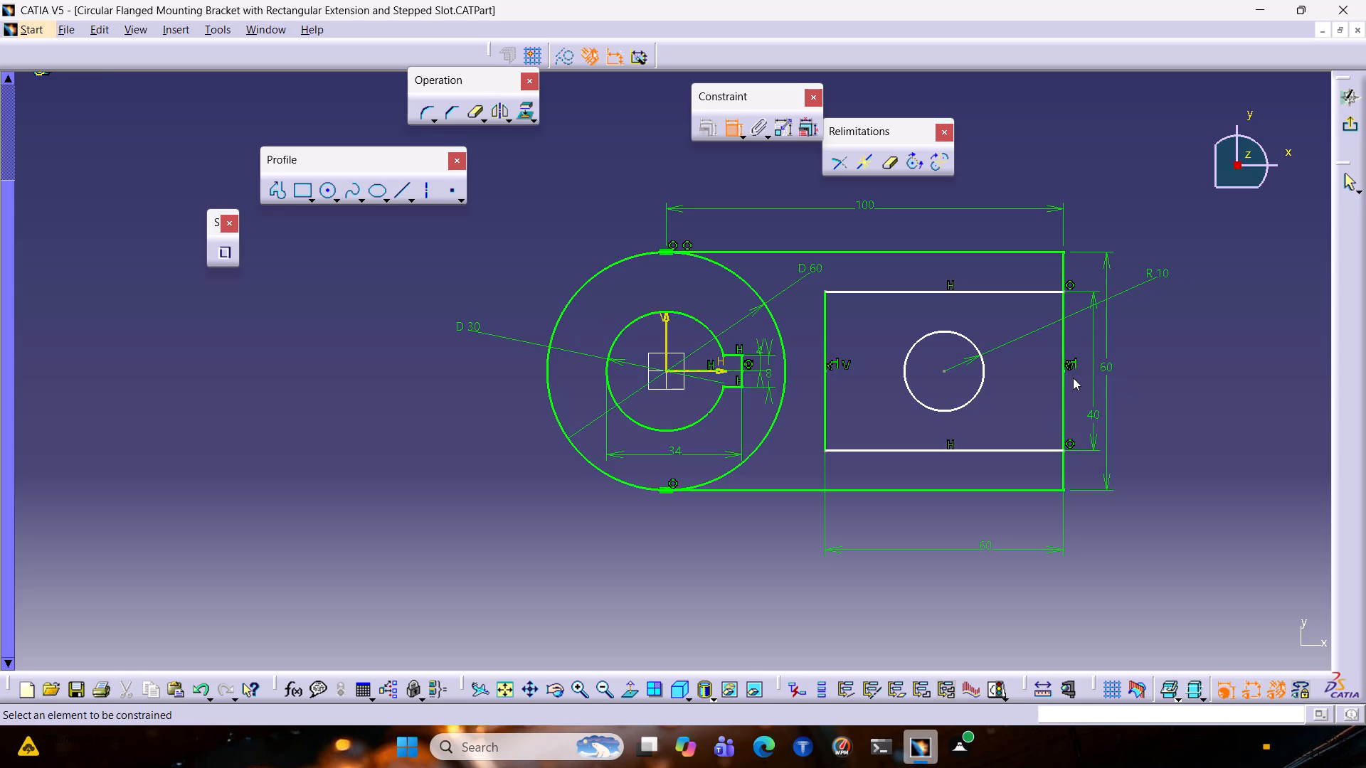
left_click(1064, 383)
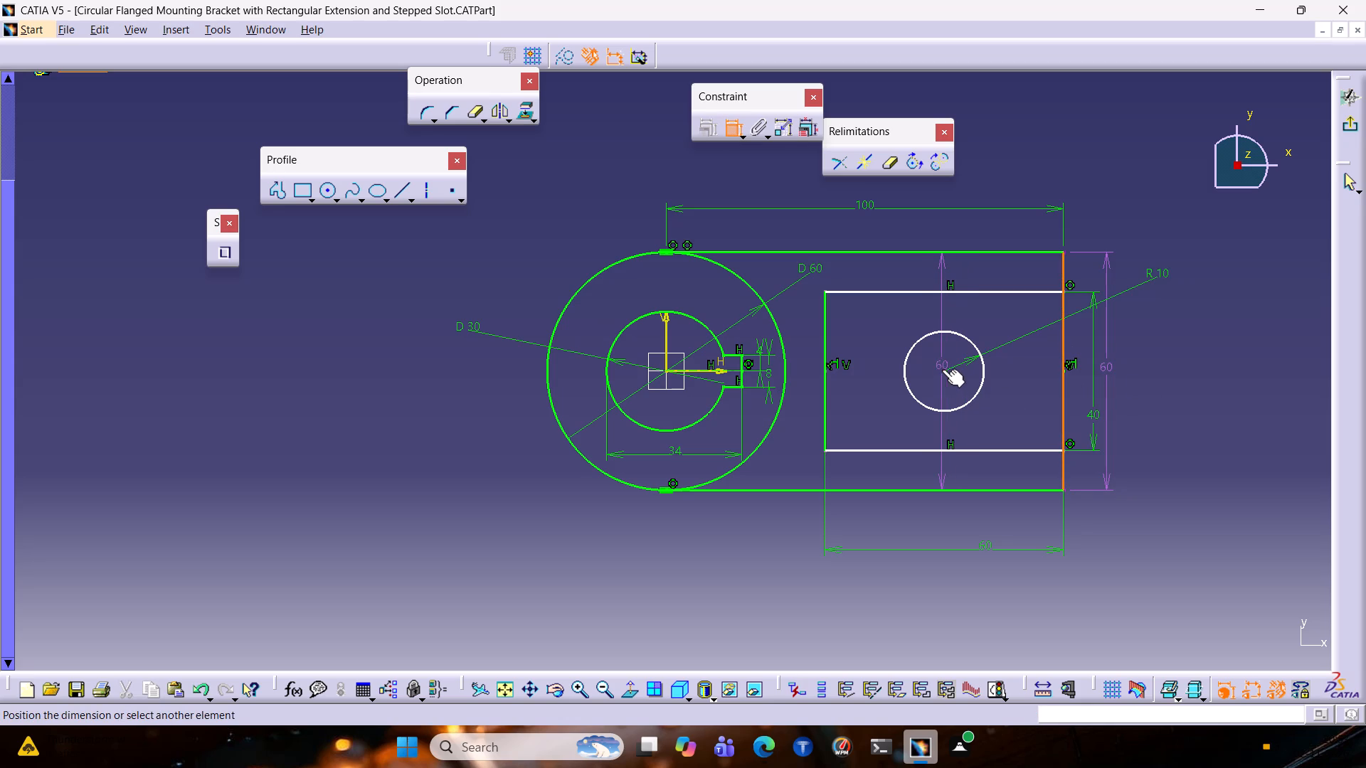
left_click(945, 371)
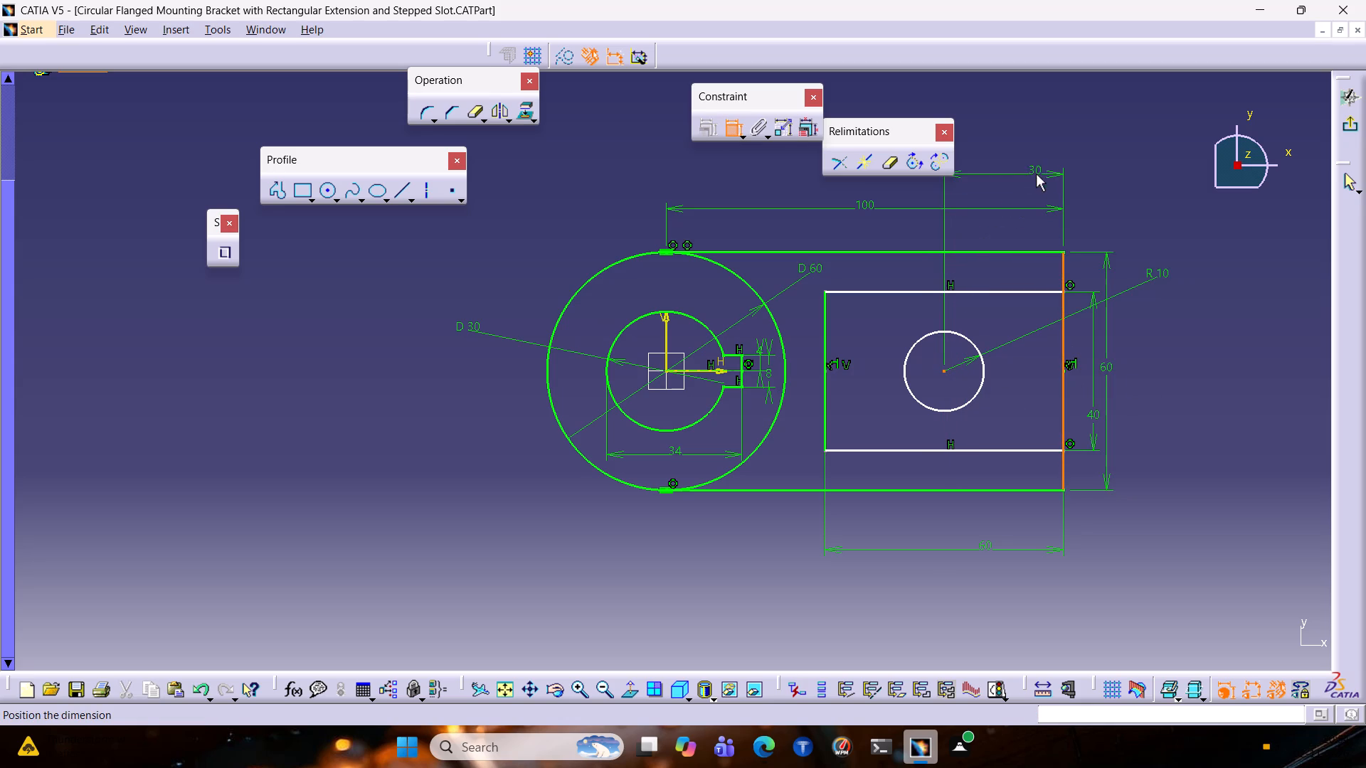
left_click(1036, 174)
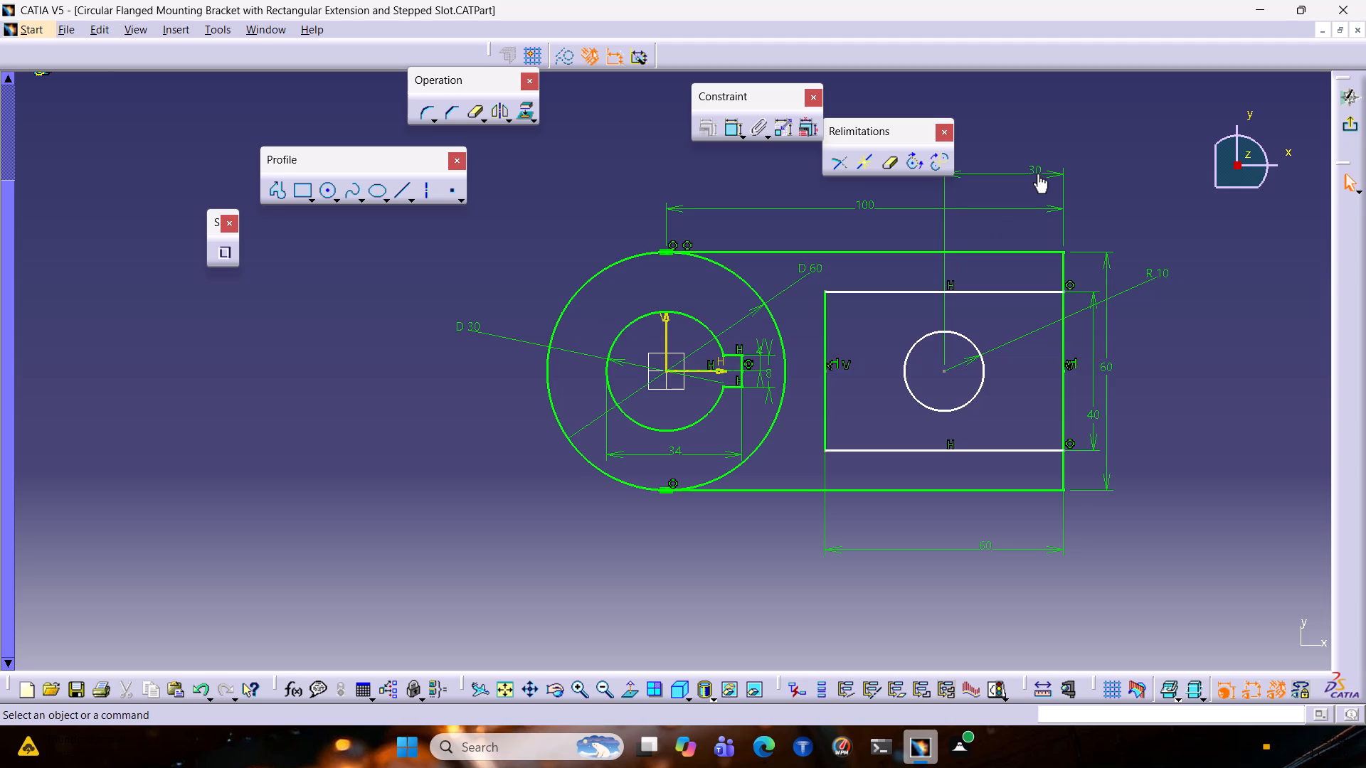
left_click_drag(1037, 174, 1029, 253)
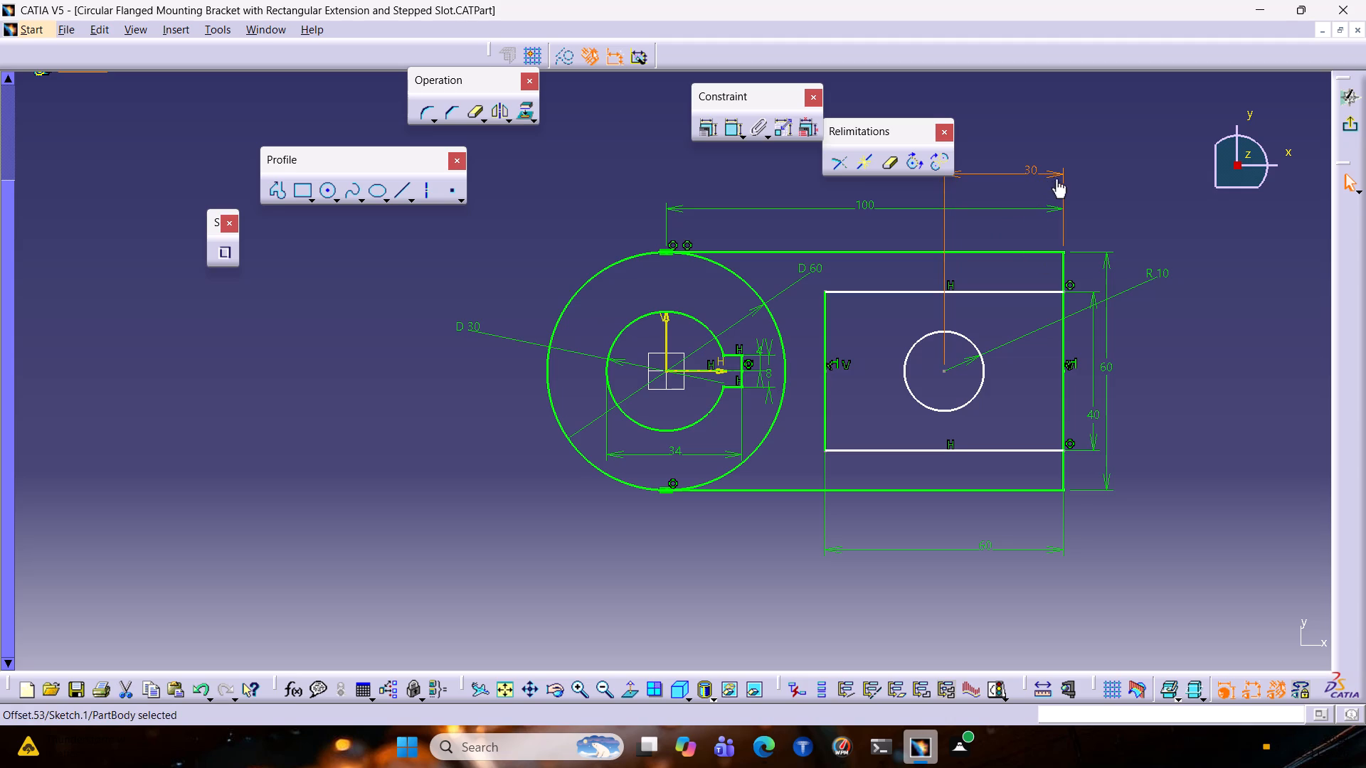
left_click_drag(1059, 174, 1057, 235)
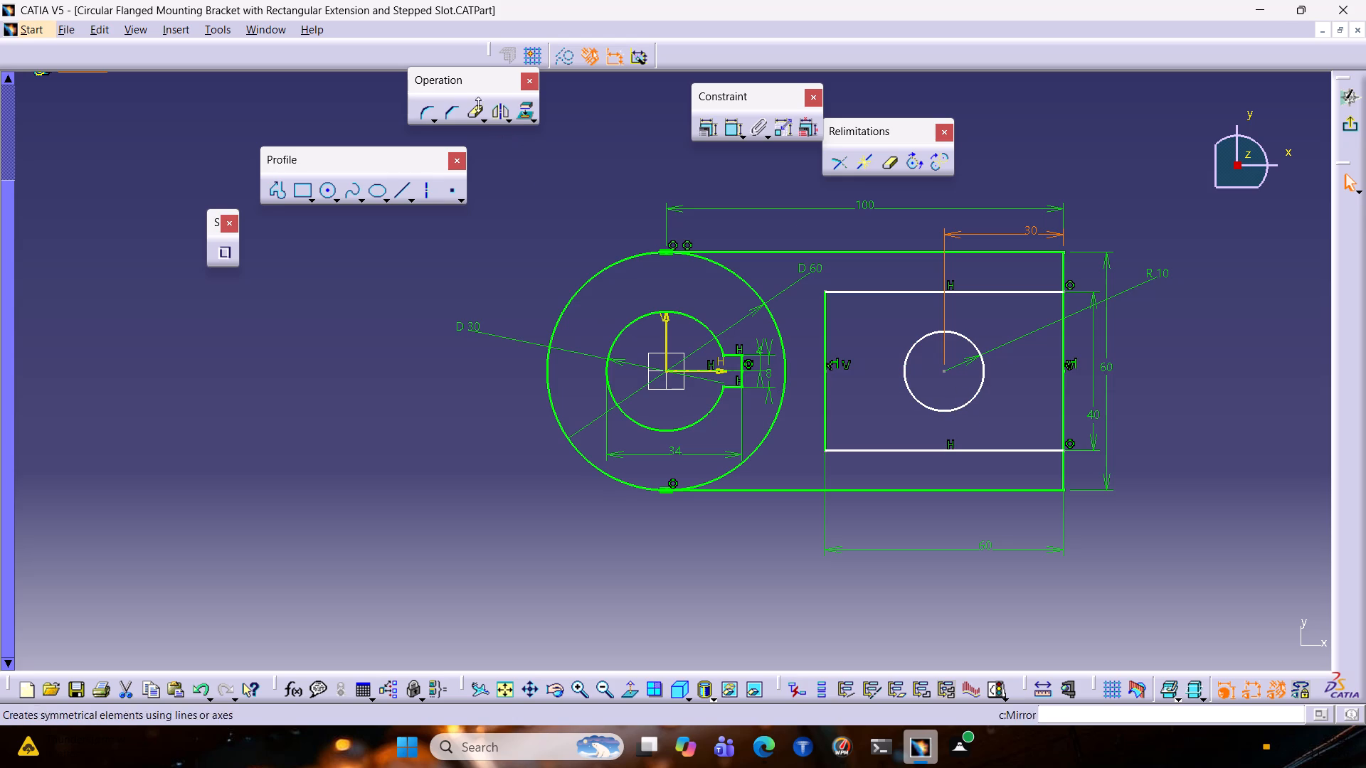
Extend the horizontal centre line from the keyway to the rectangle's outer vertical edge using Trim.
left_click(733, 370)
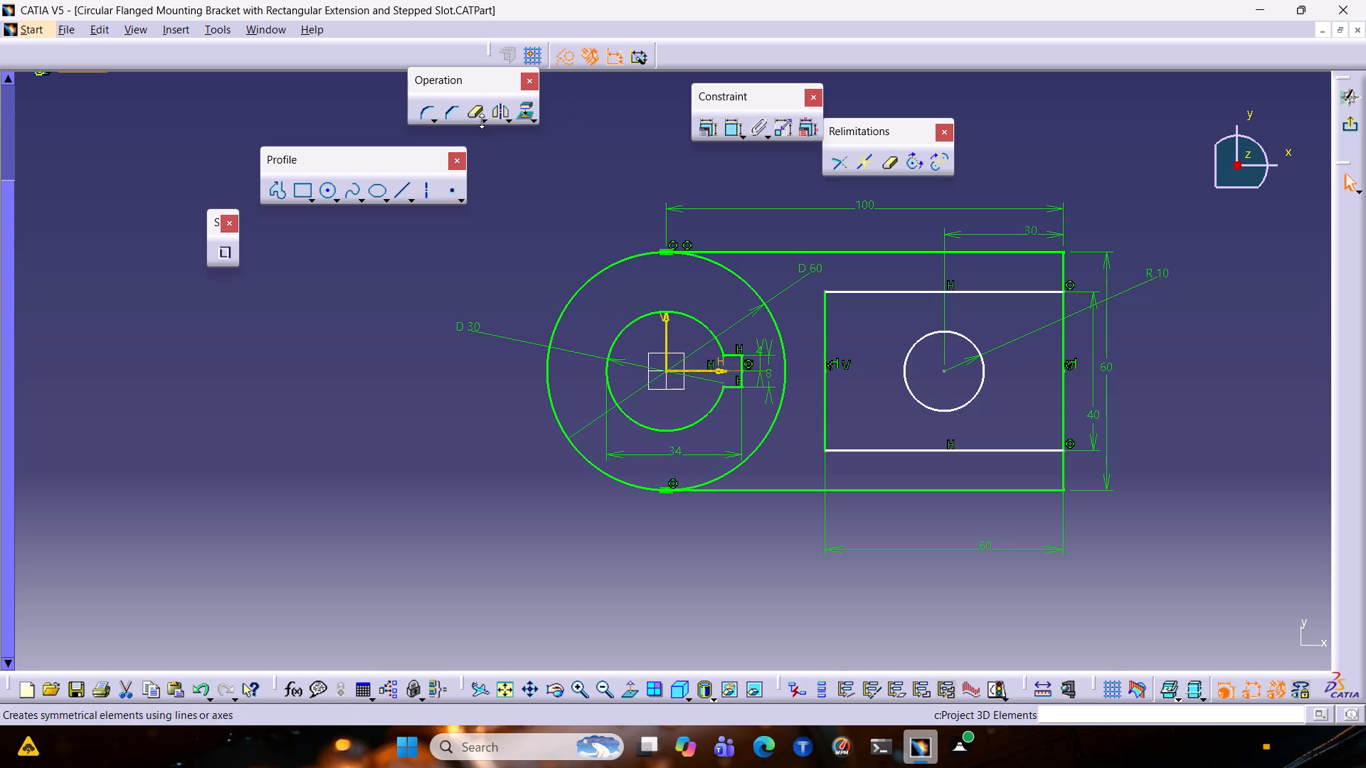
left_click(842, 164)
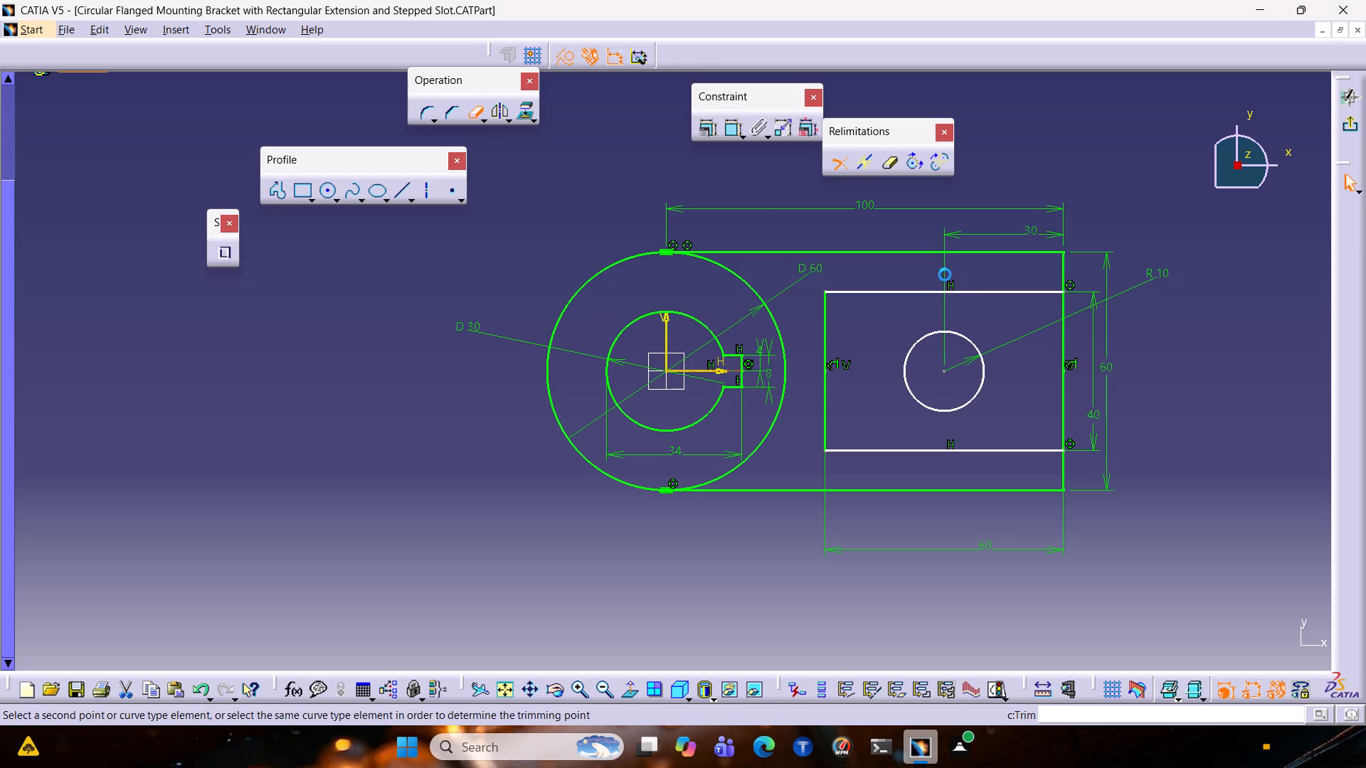
left_click(1063, 370)
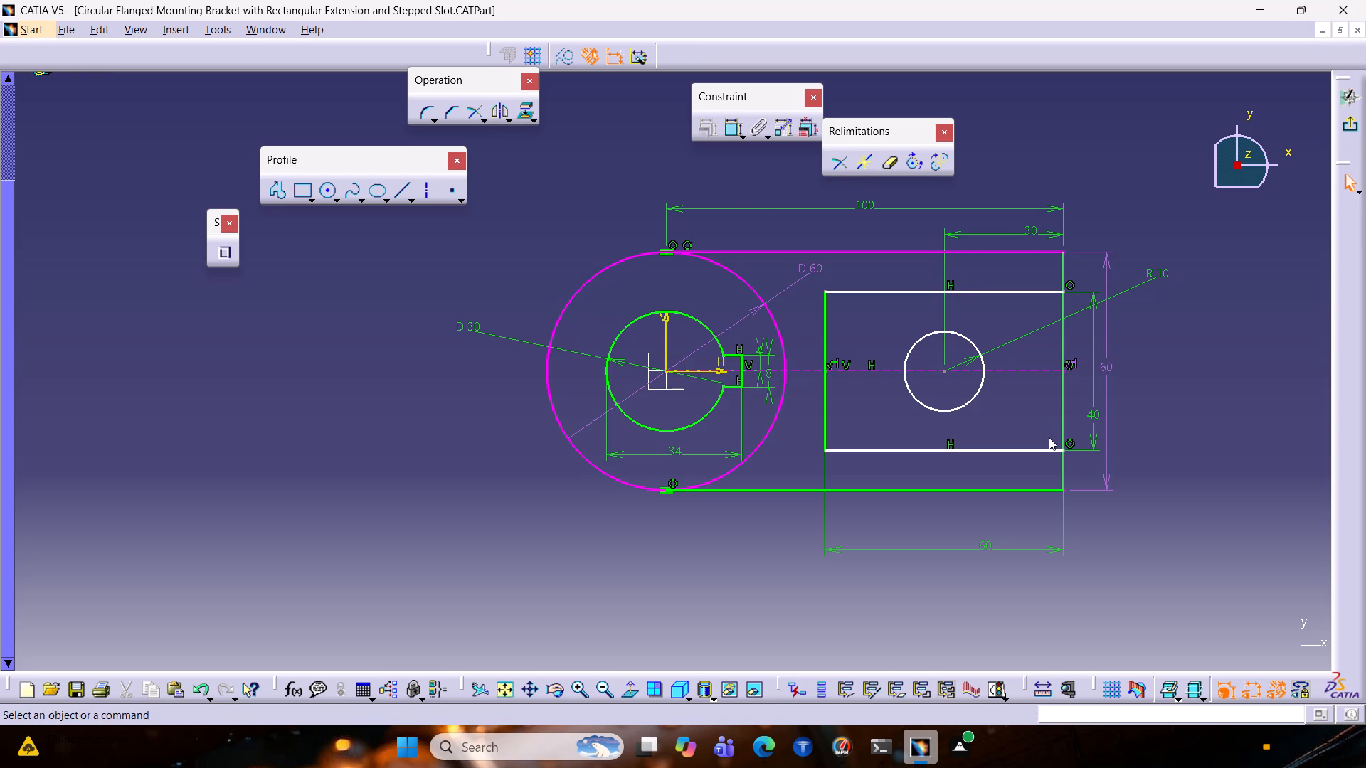
key("Escape")
key("Escape")
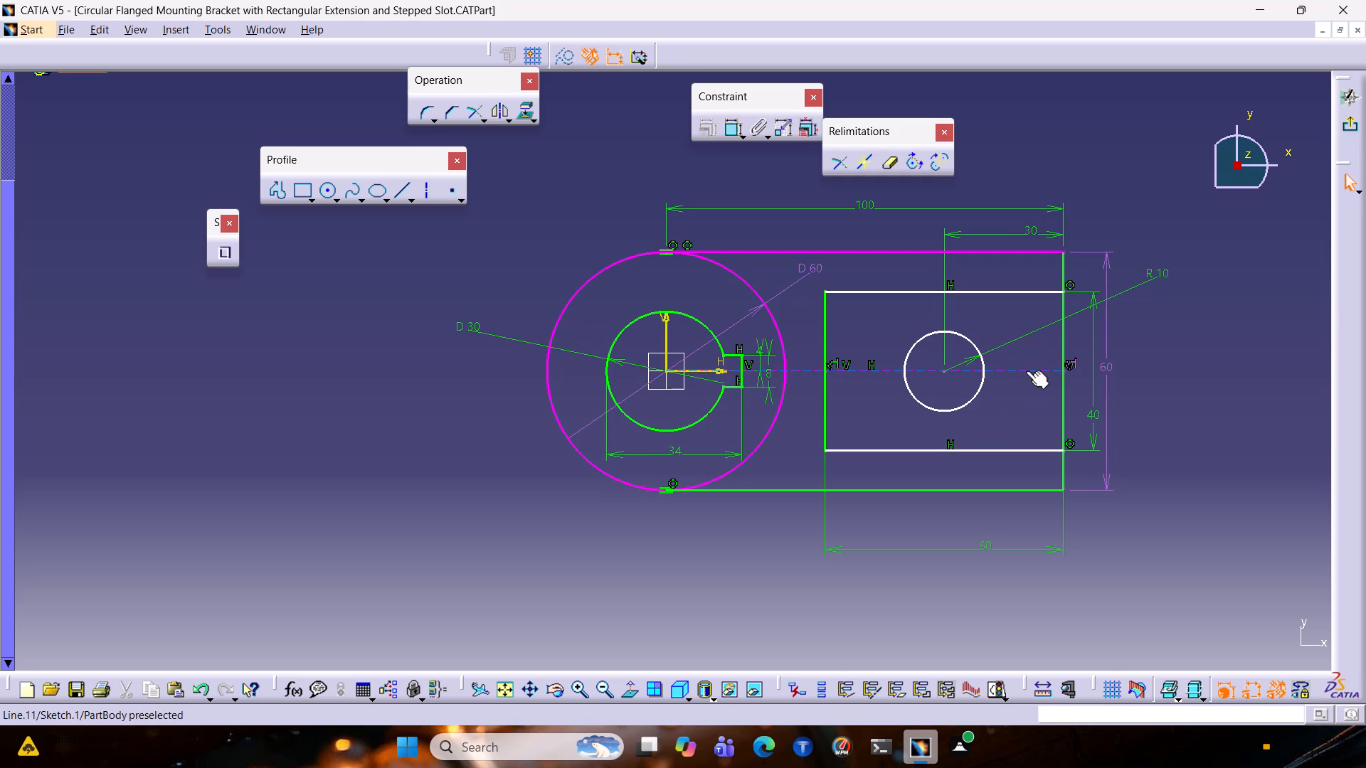
left_click_drag(1031, 371, 1015, 372)
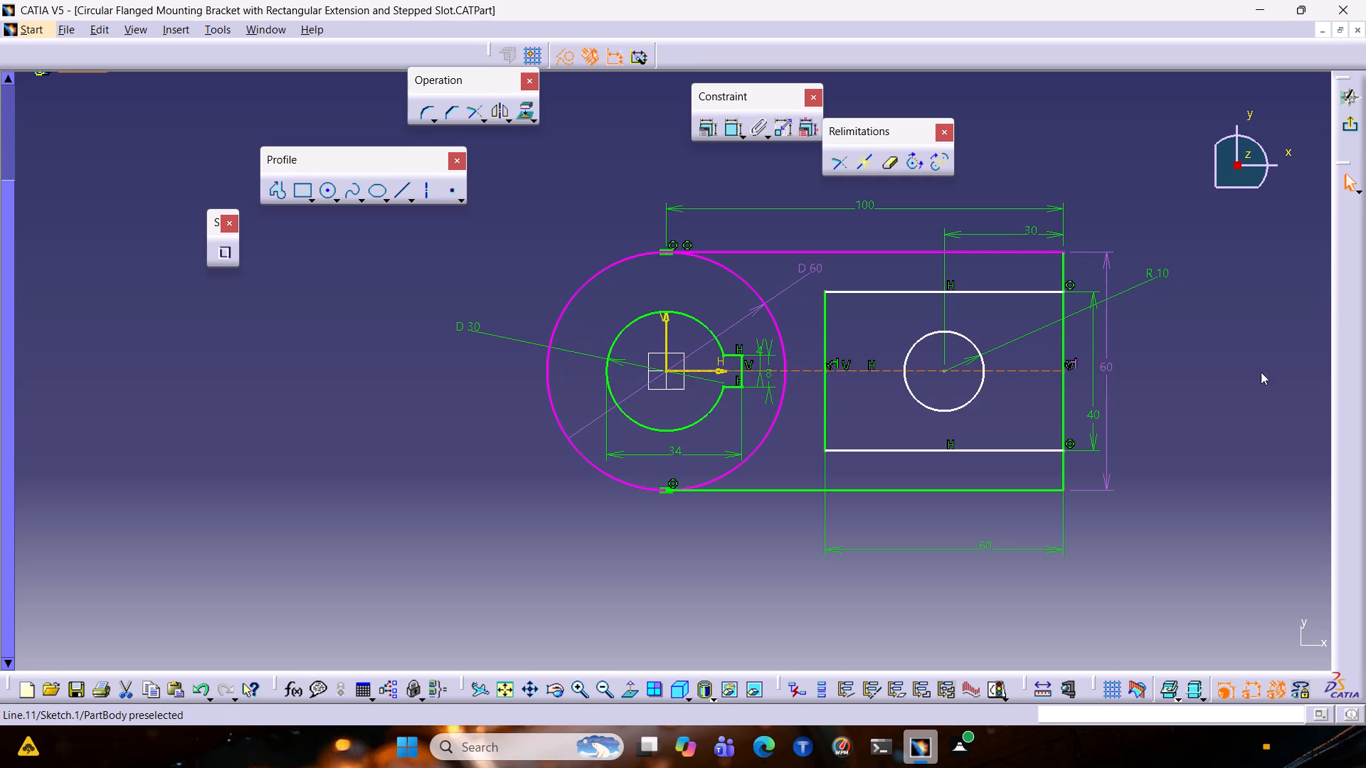
Delete the 60 mm vertical dimension beside the rectangle's outer edge.
left_click(1106, 479)
key("Delete")
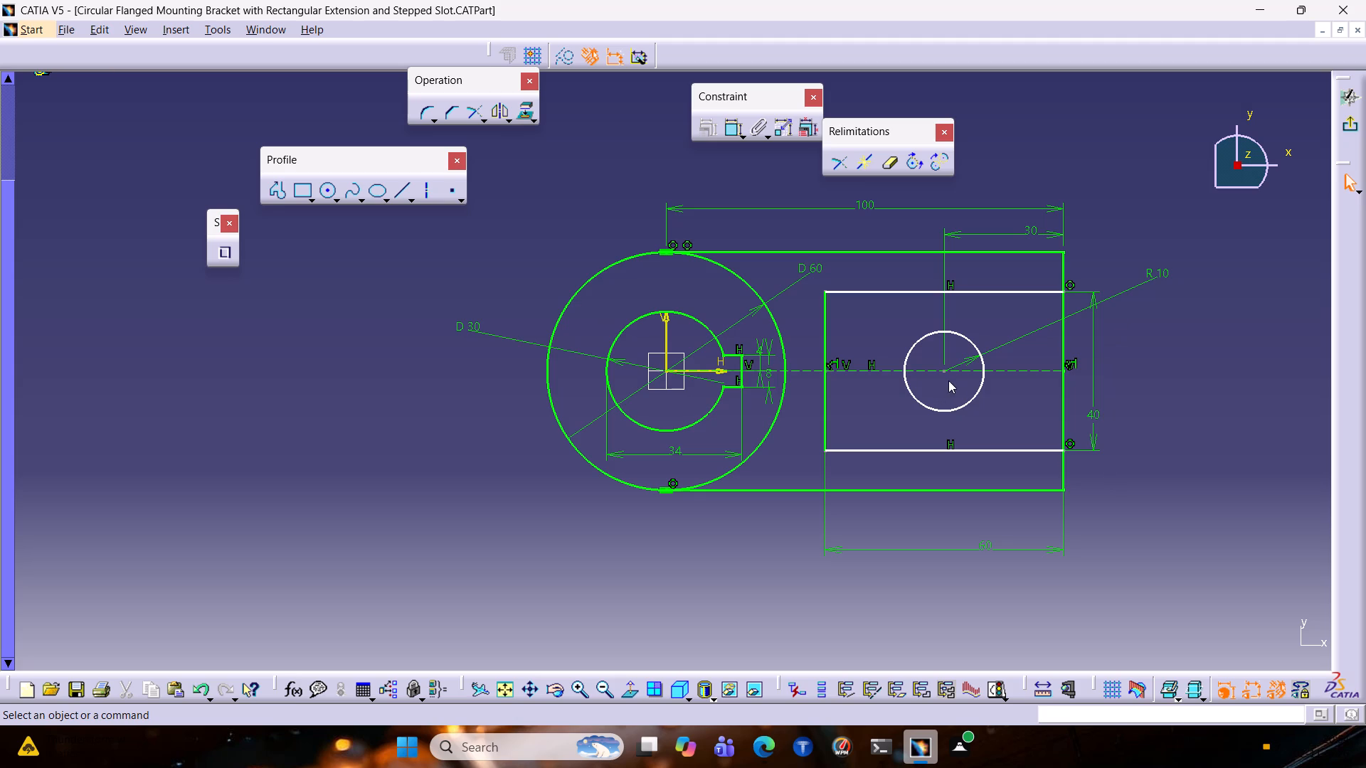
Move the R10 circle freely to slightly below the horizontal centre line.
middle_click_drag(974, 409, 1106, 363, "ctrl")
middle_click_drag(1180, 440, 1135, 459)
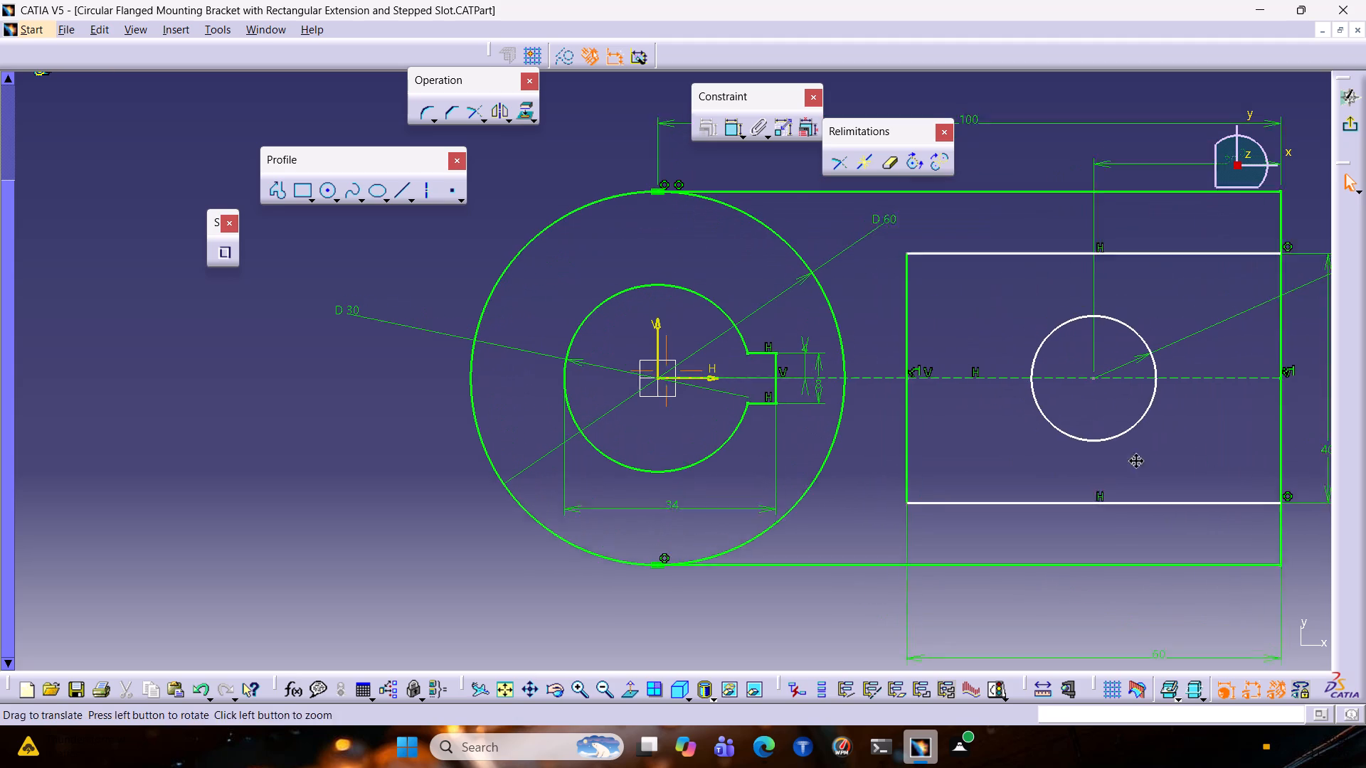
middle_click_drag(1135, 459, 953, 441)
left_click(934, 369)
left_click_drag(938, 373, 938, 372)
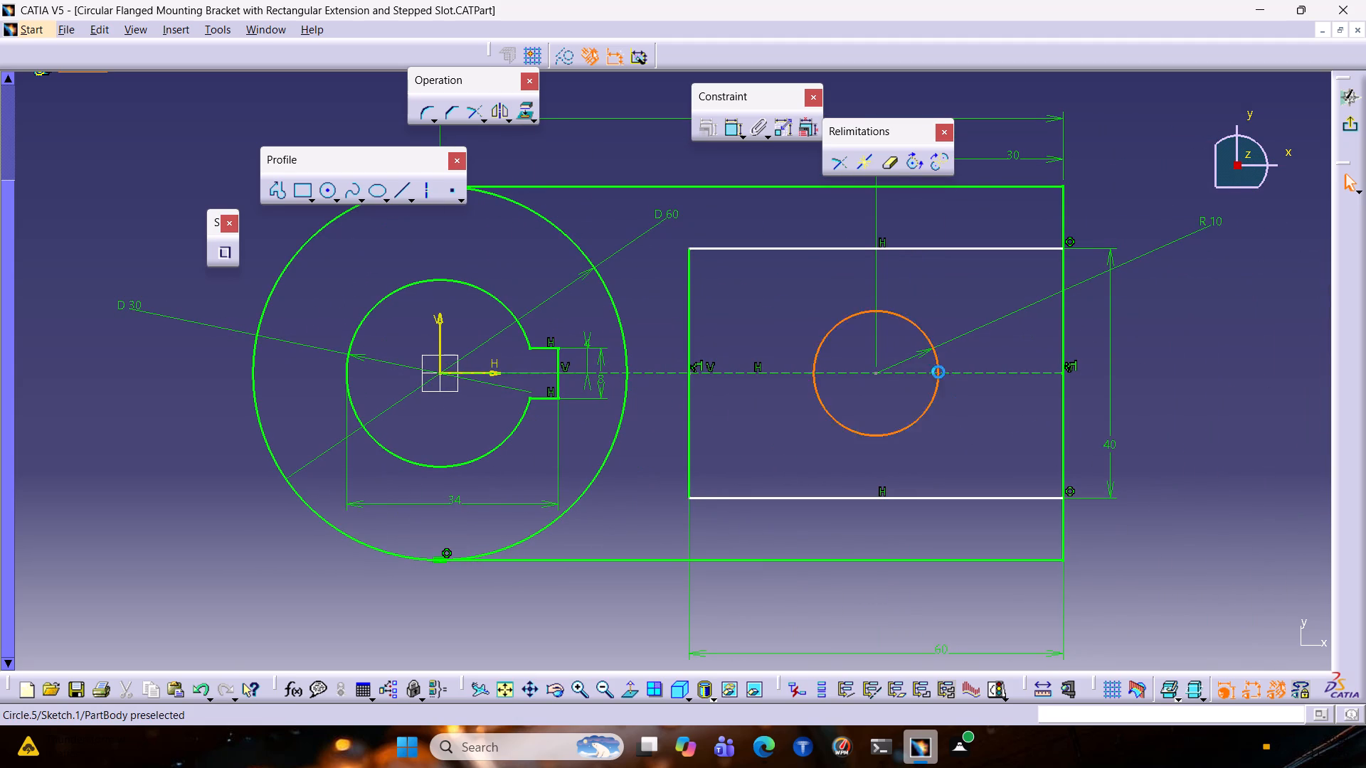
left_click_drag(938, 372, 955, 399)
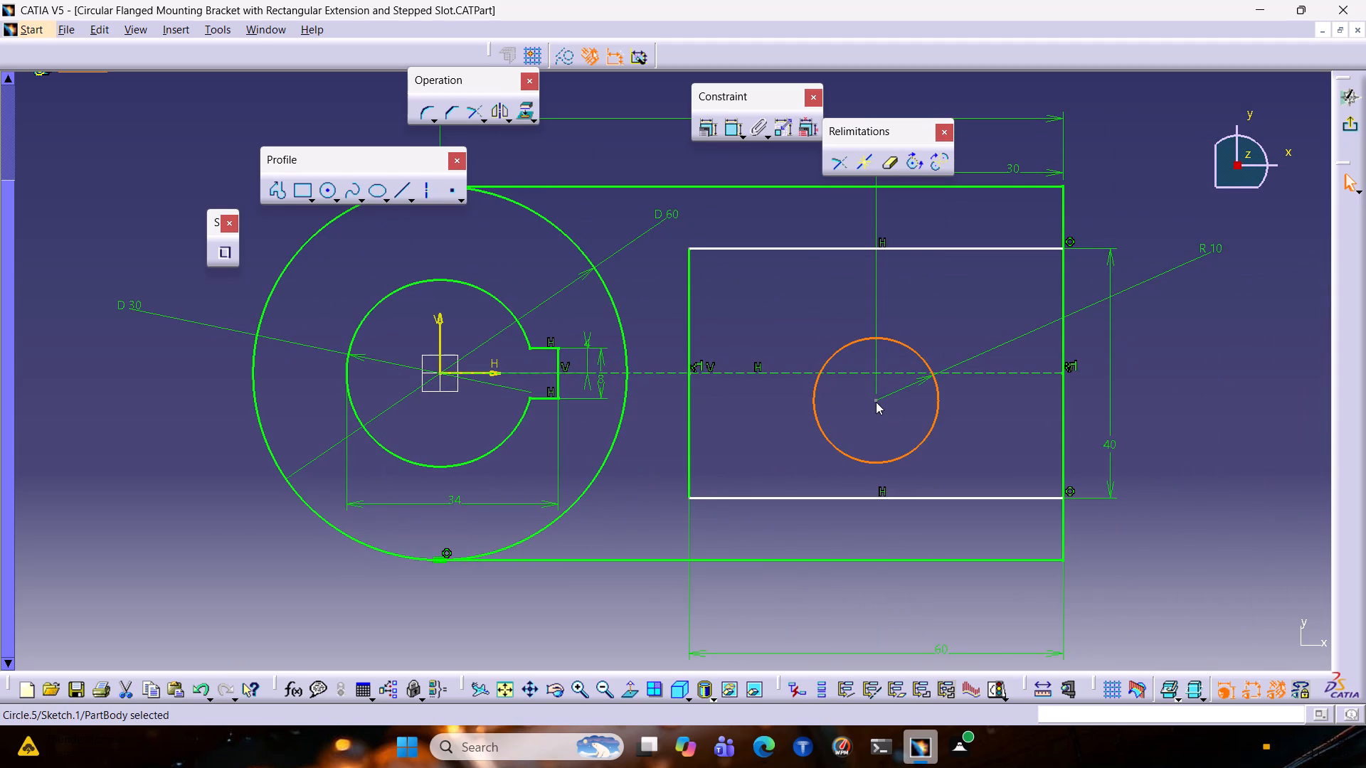
Apply a coincidence constraint between the R10 circle's centre point and the extended horizontal centre line.
left_click(876, 400)
left_click(889, 373, "ctrl")
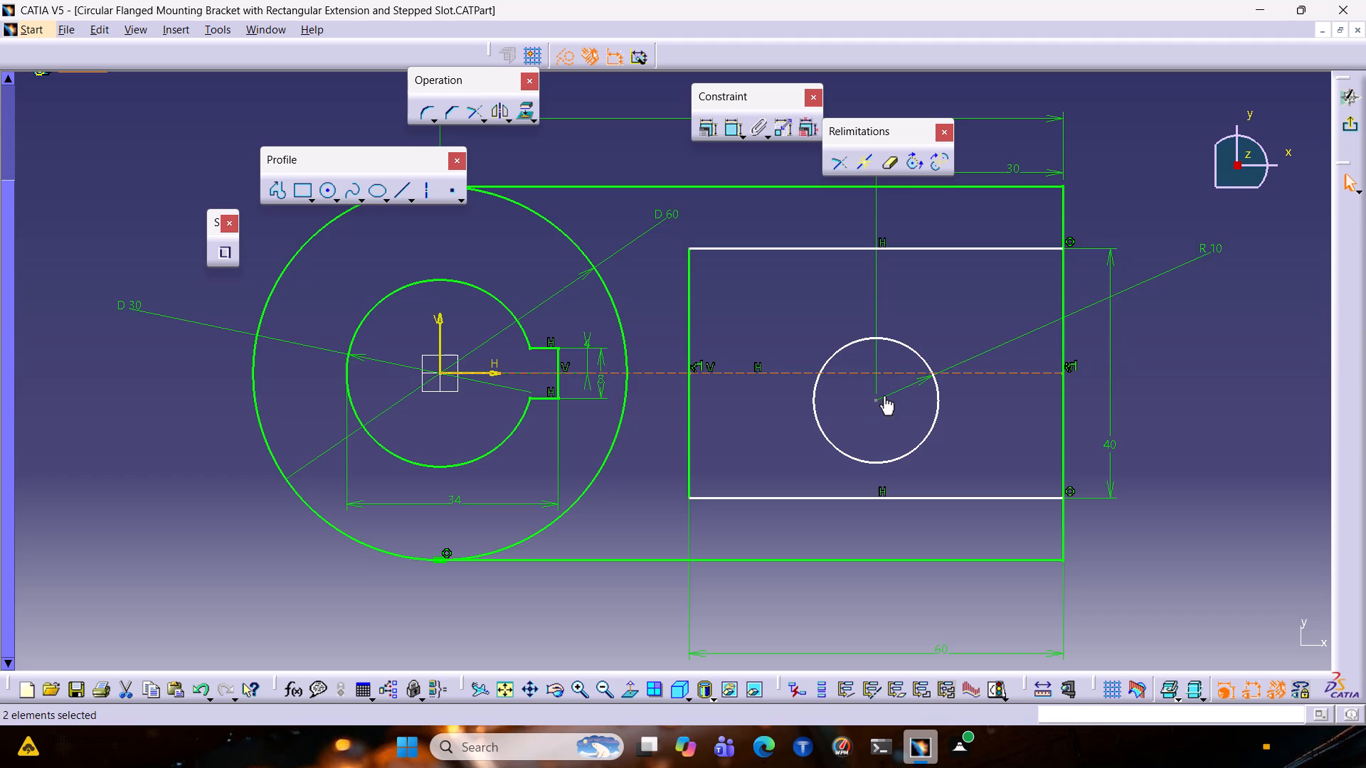
left_click(877, 400, "ctrl")
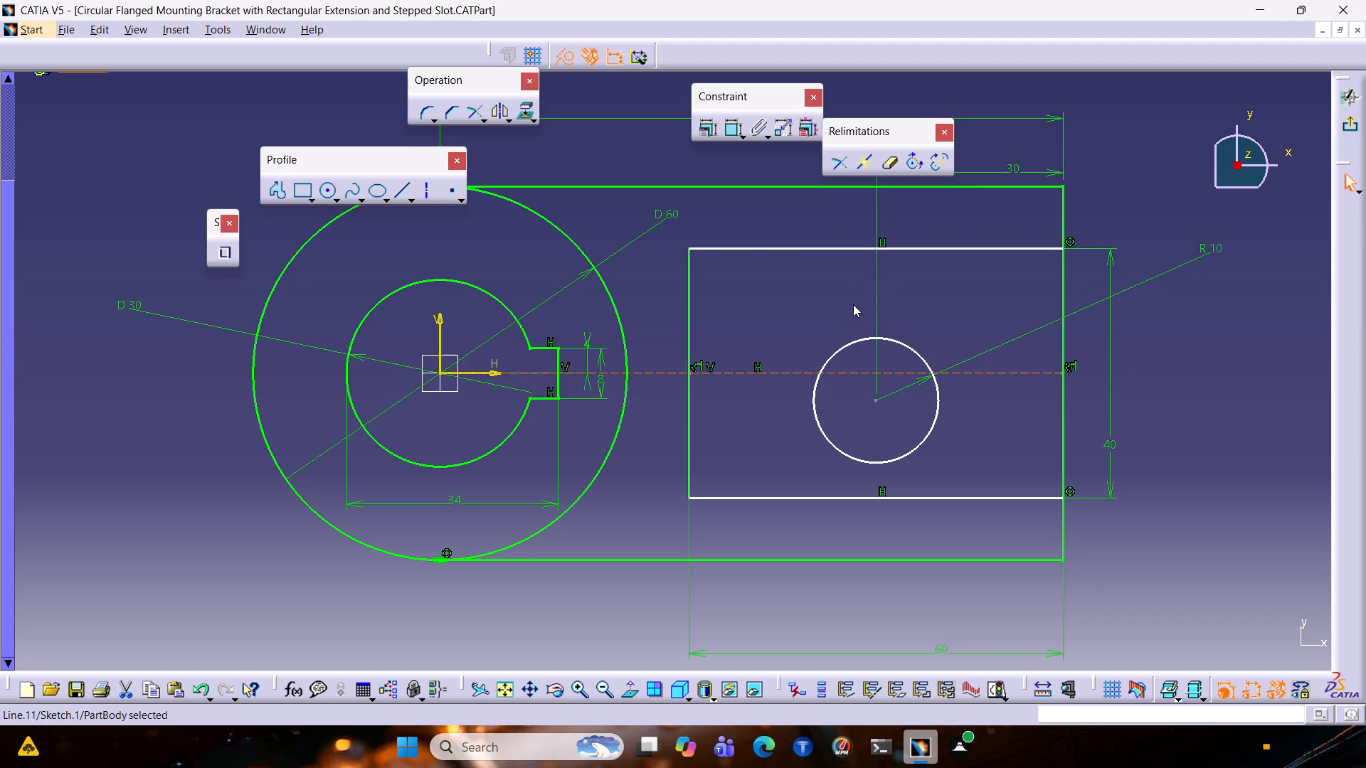
left_click(874, 398)
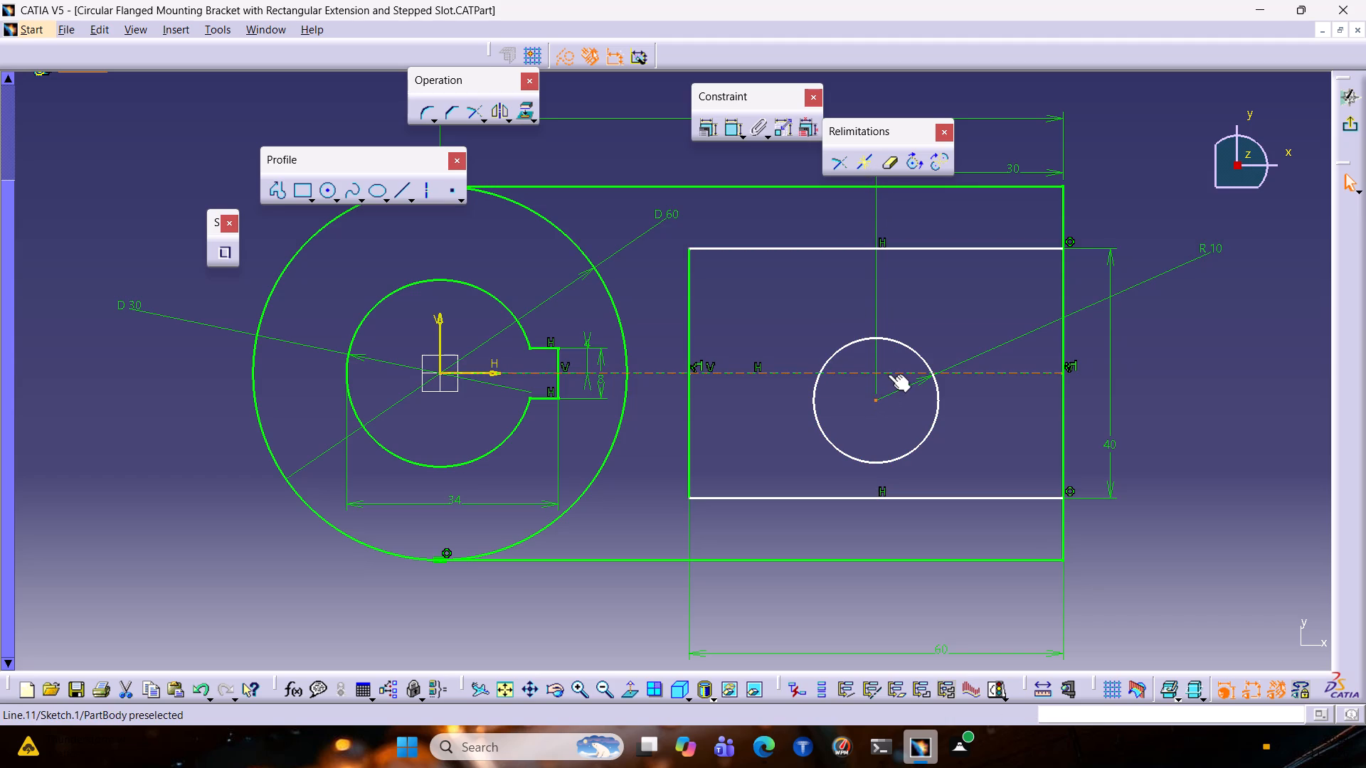
left_click(887, 373, "ctrl")
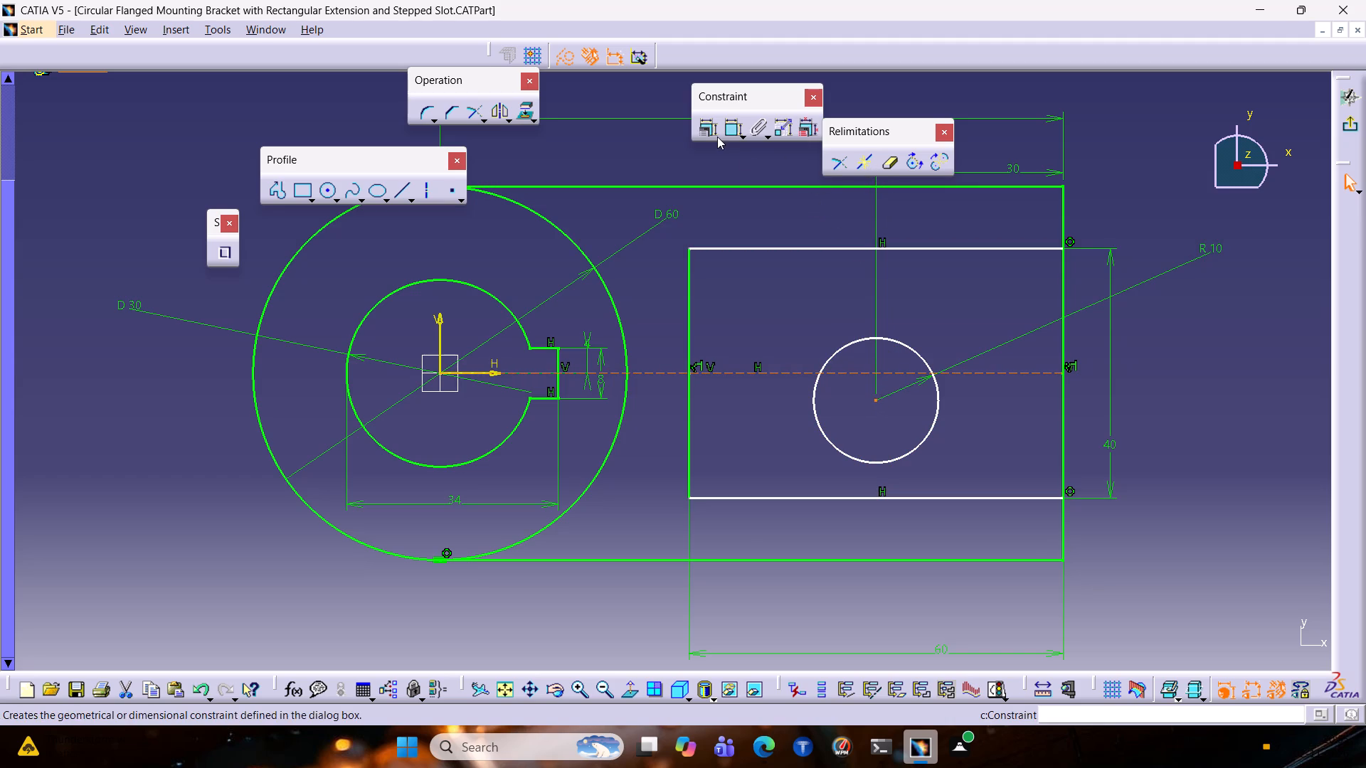
left_click(716, 136)
left_click(1270, 401)
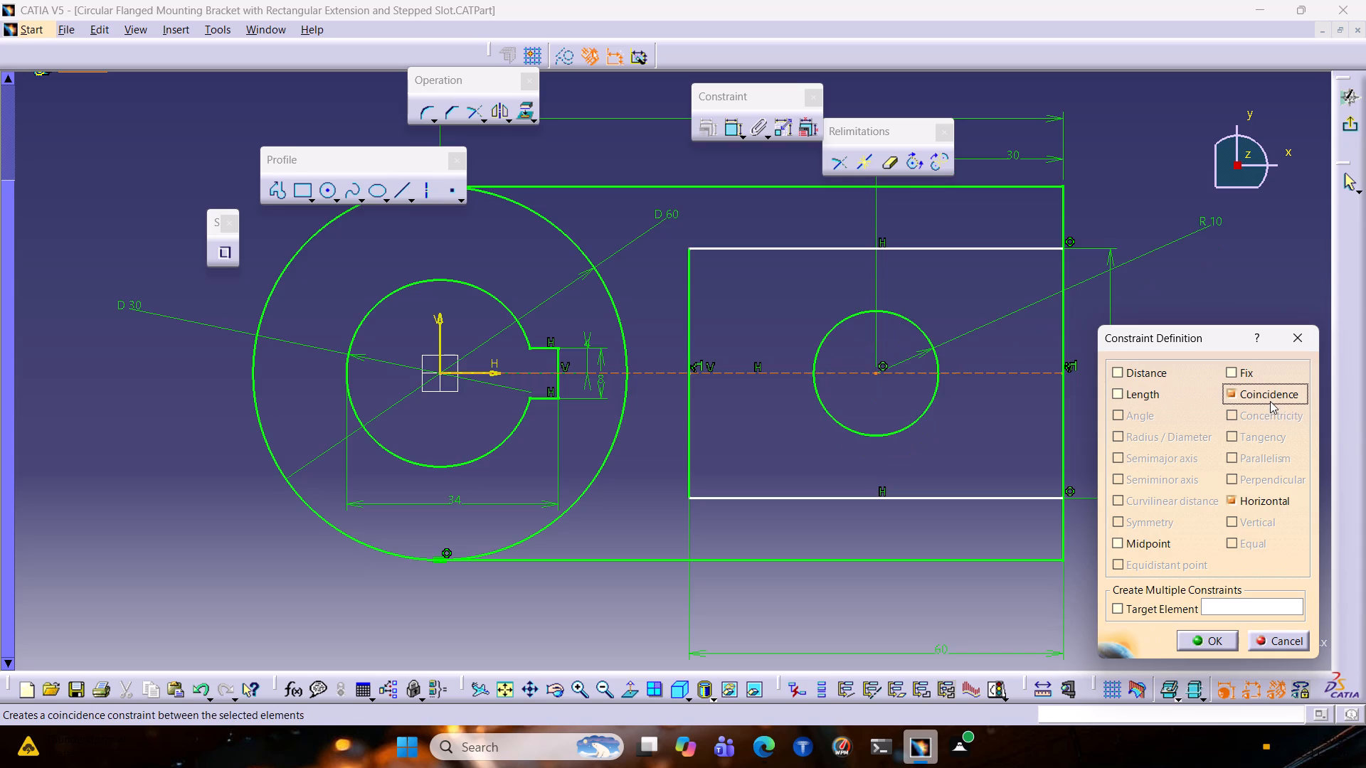
left_click(1215, 638)
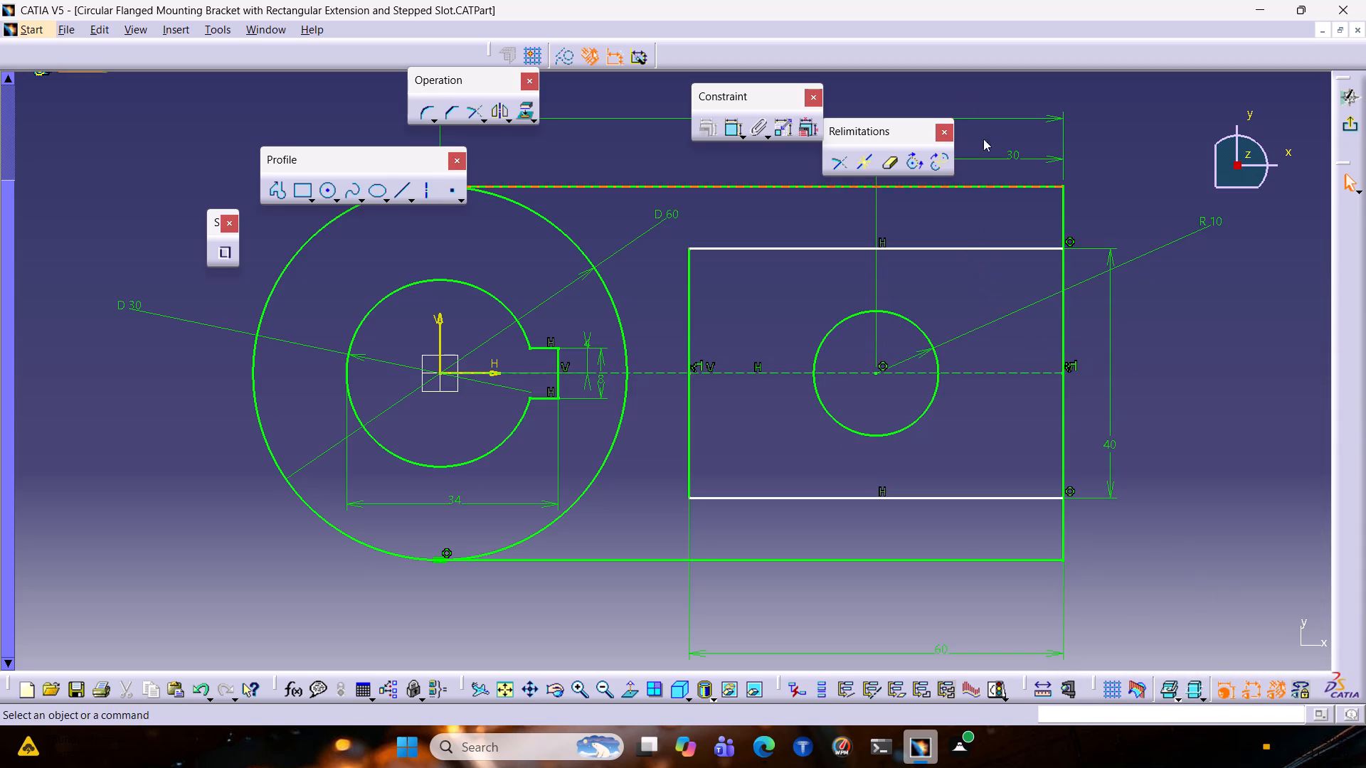
Add a vertical dimensional constraint between the bracket's upper outer edge and the inner rectangle's upper edge, placed just outside the outer vertical edge.
left_click(726, 129)
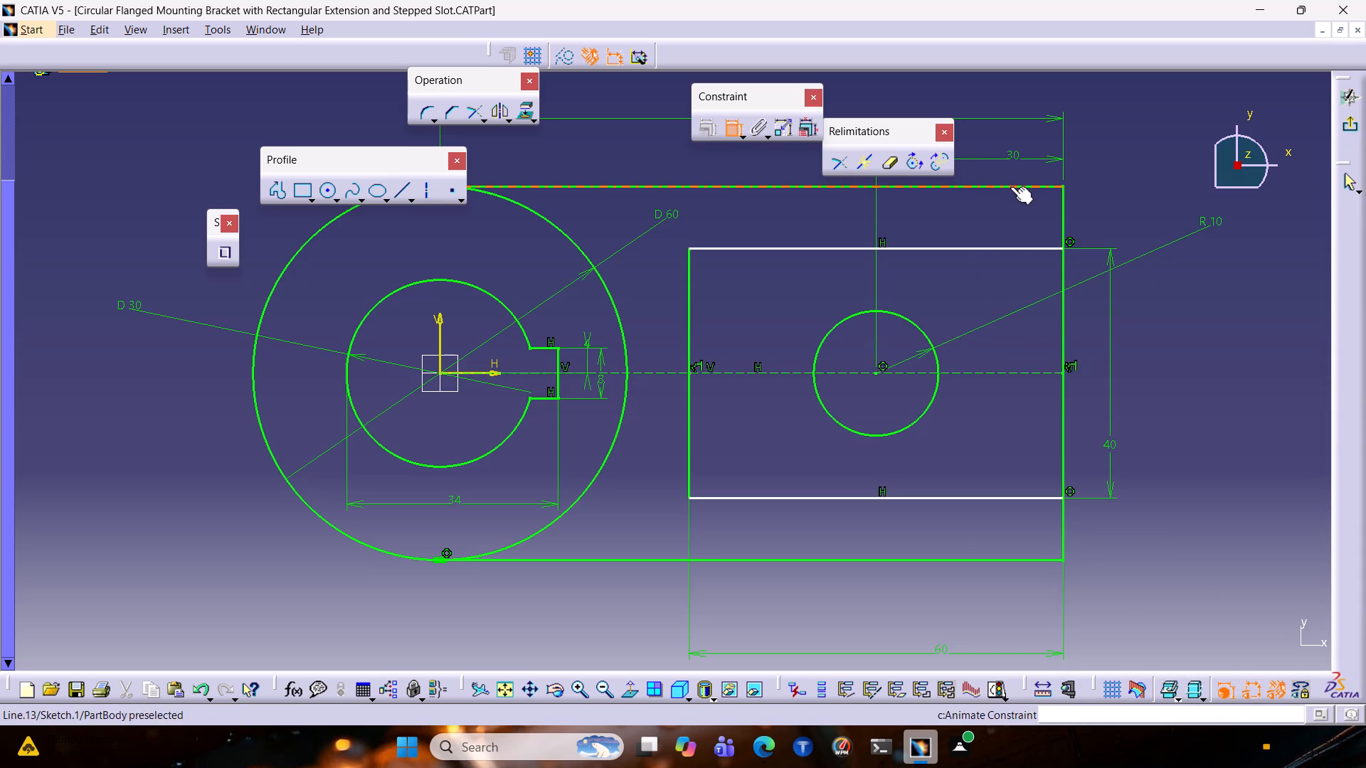
left_click(1010, 186)
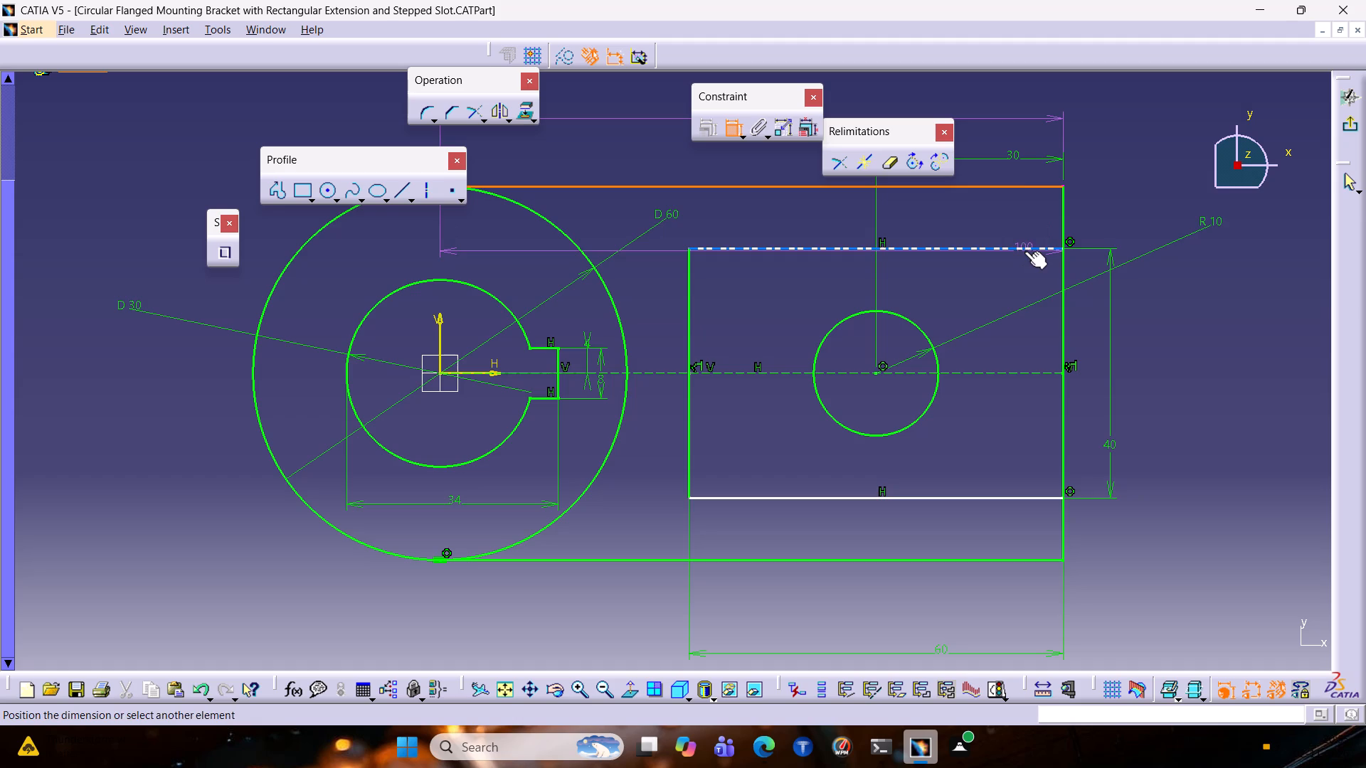
left_click(1024, 251)
left_click(1098, 233)
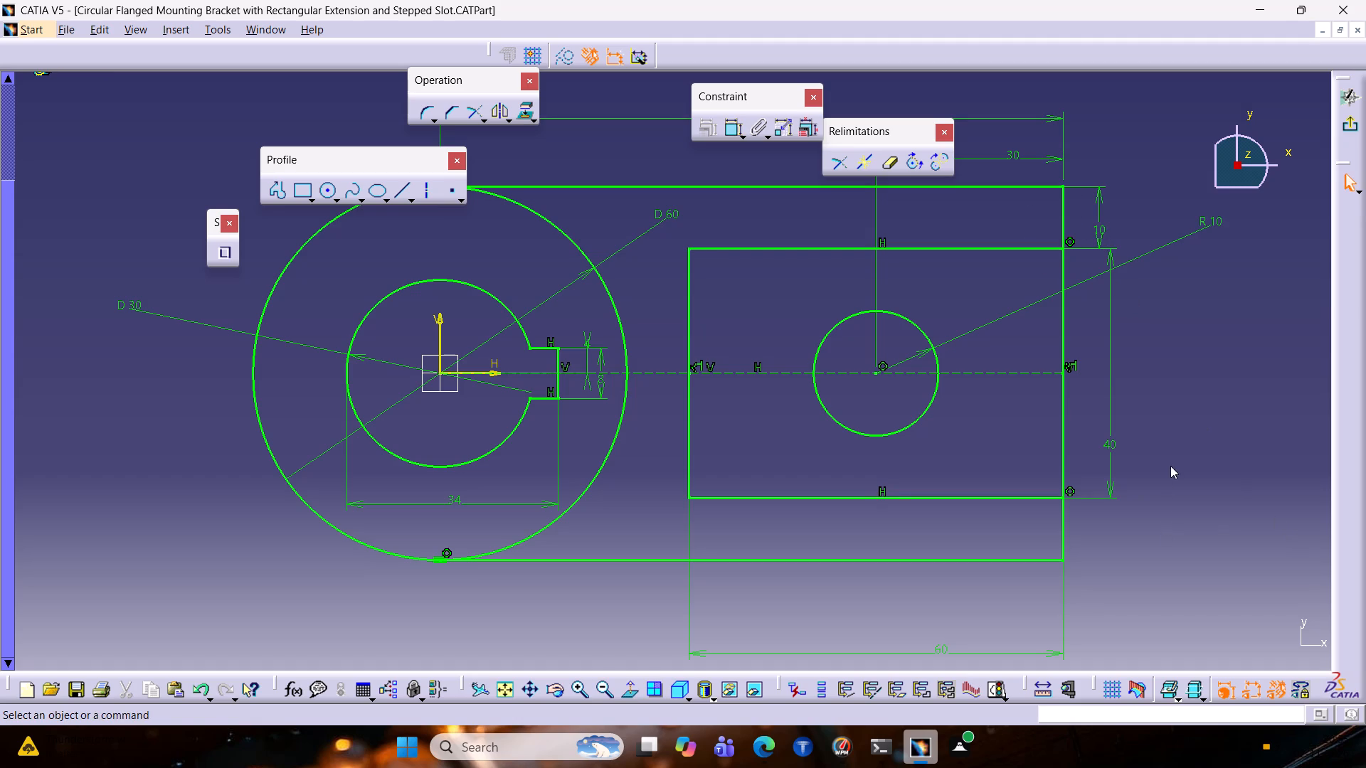
Check the solving status of the whole sketch and close the status report.
middle_click_drag(1201, 402, 1182, 447, "ctrl")
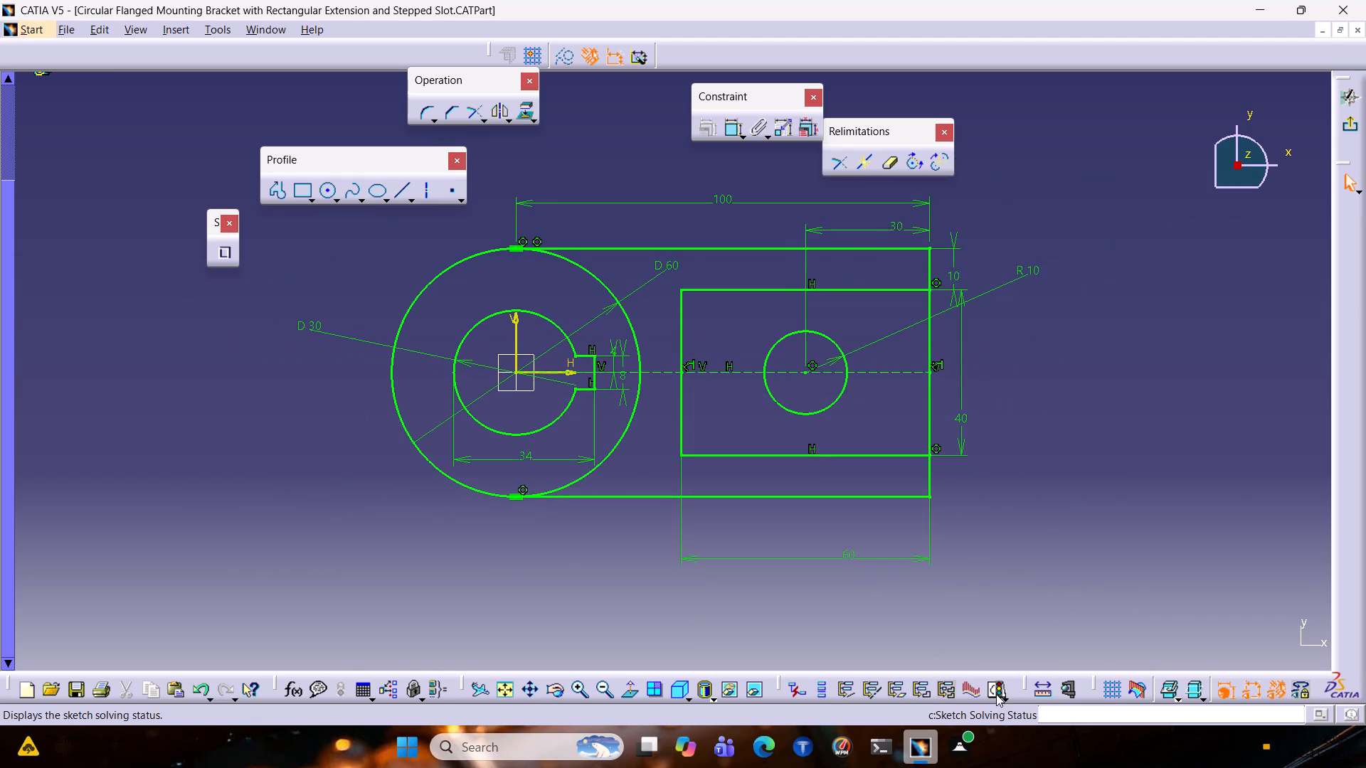
left_click(996, 693)
left_click(1138, 464)
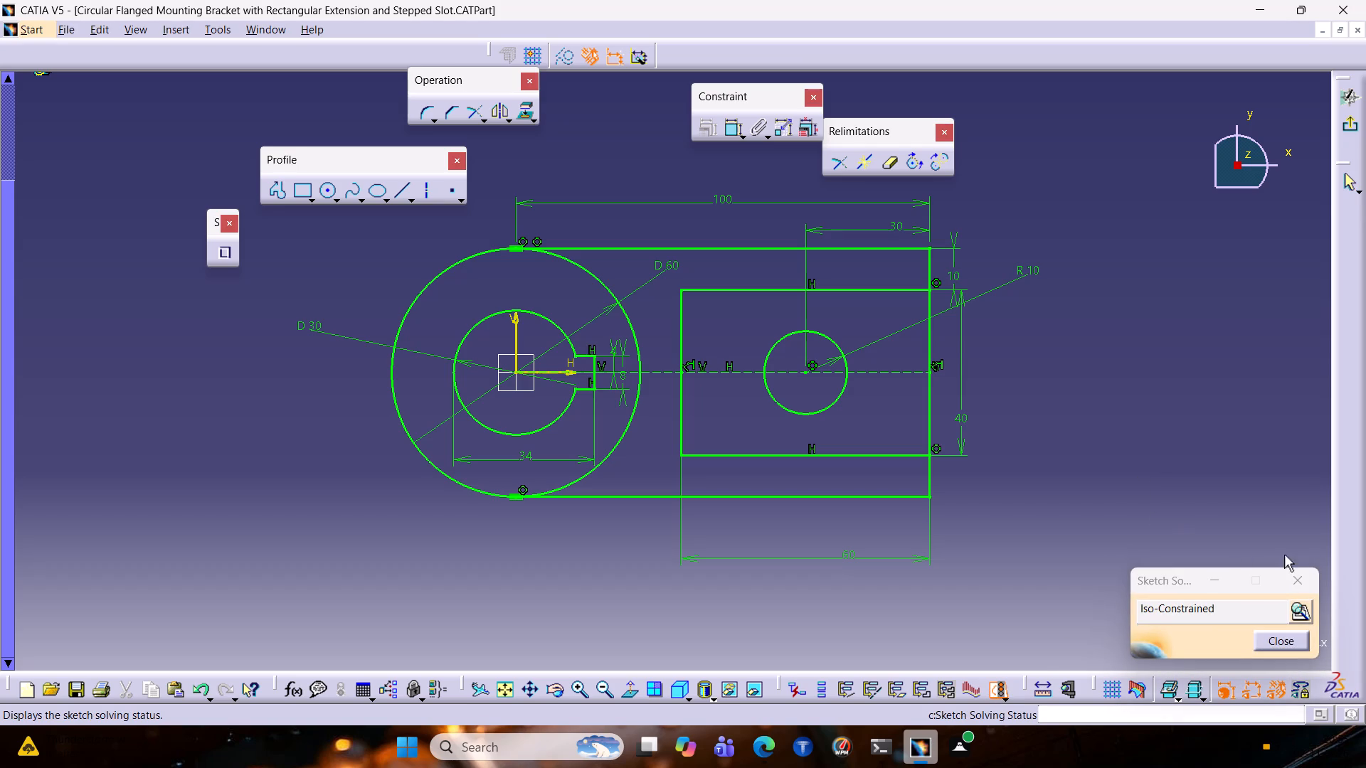
left_click(1294, 576)
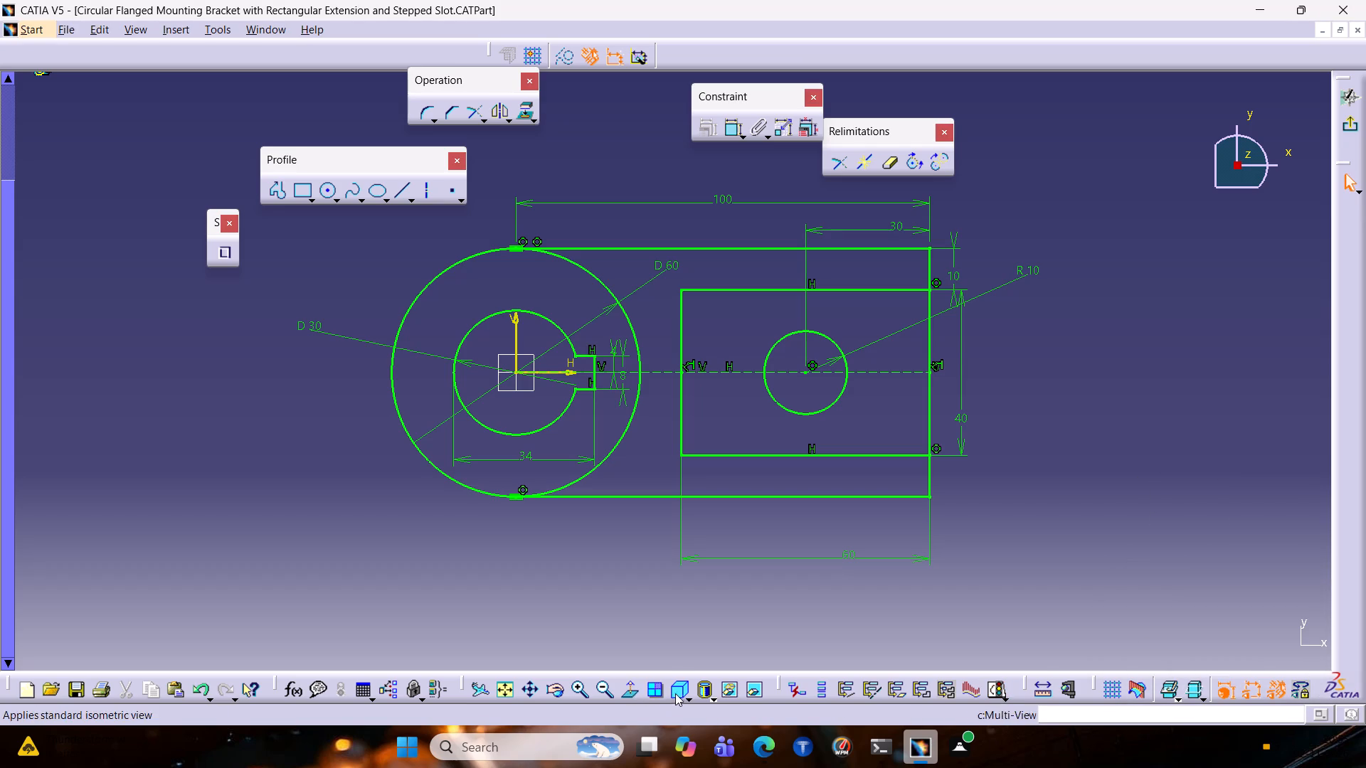
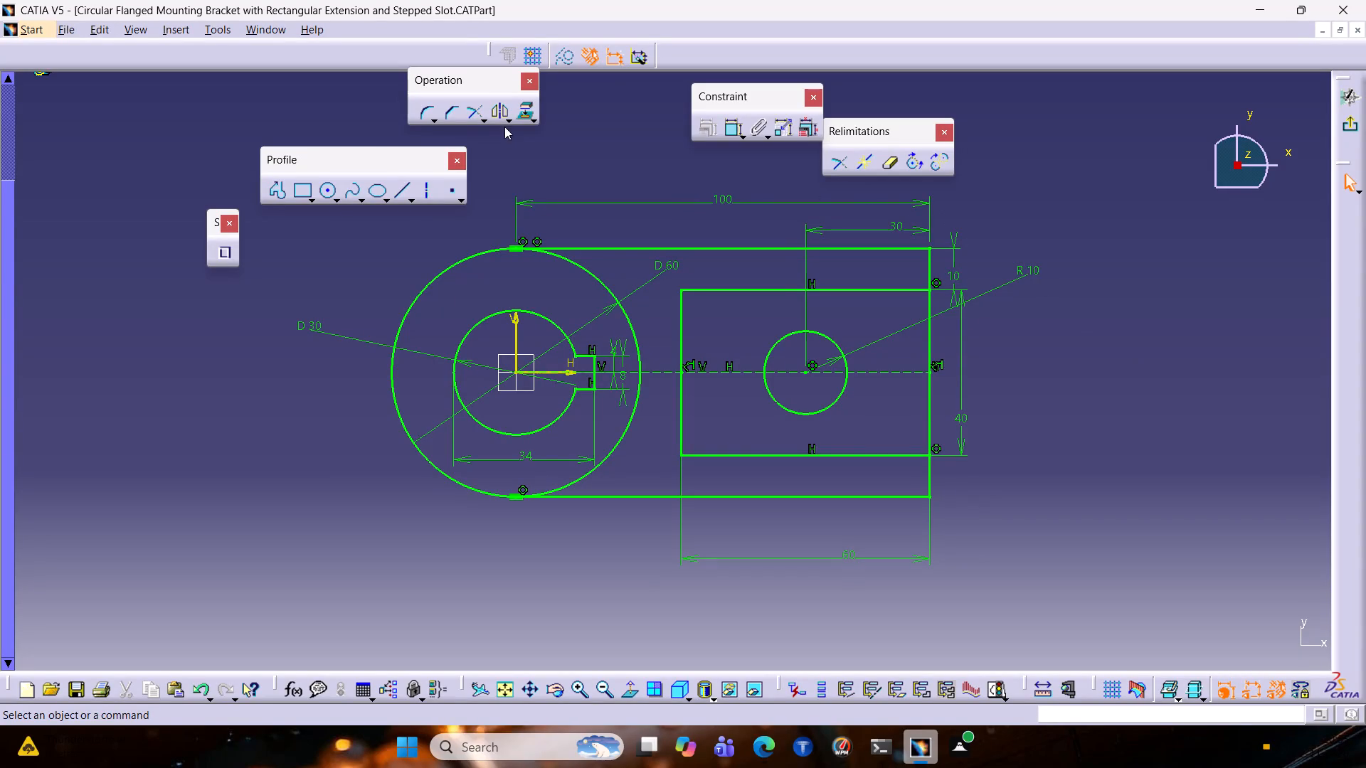
Split the D60 outer circle at its lower arc facing the rectangle, using Quick Trim in break-and-keep mode.
double_click(894, 162)
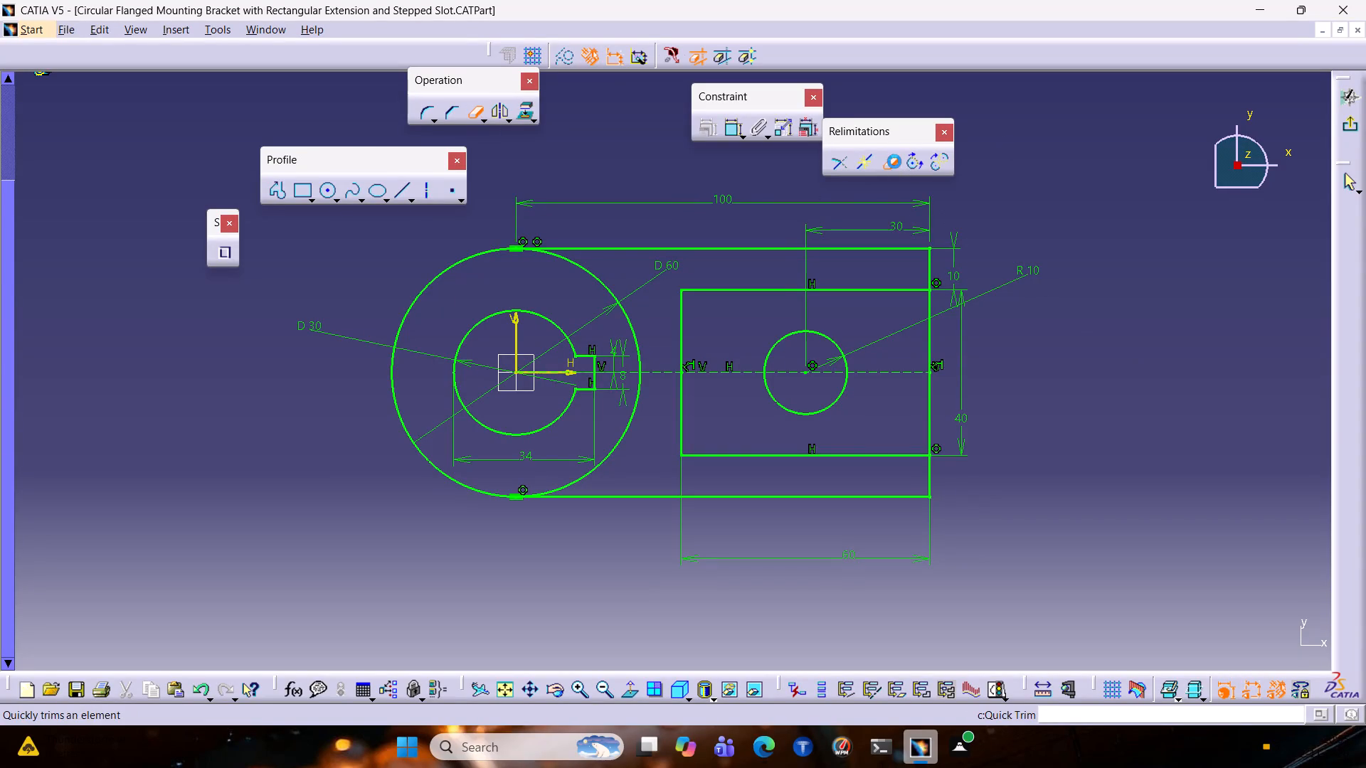
left_click(738, 46)
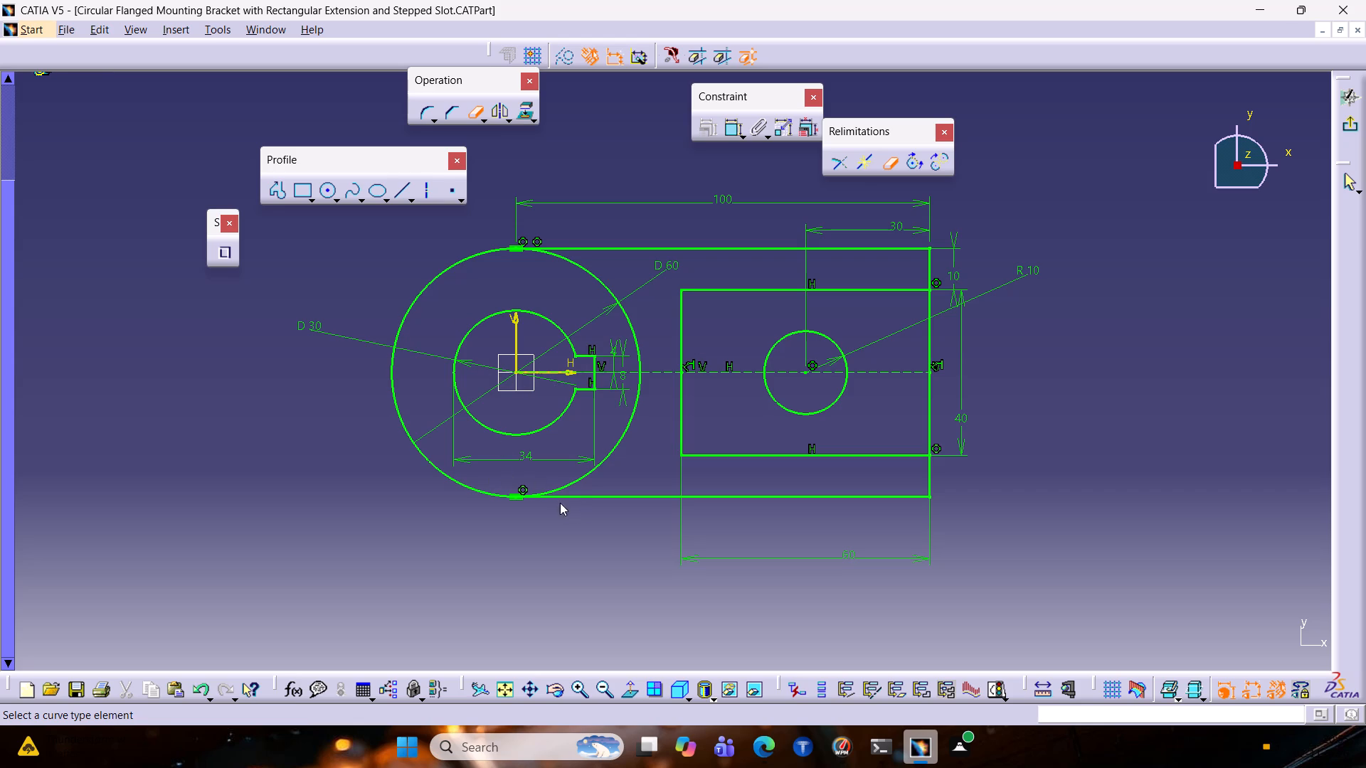
left_click(626, 424)
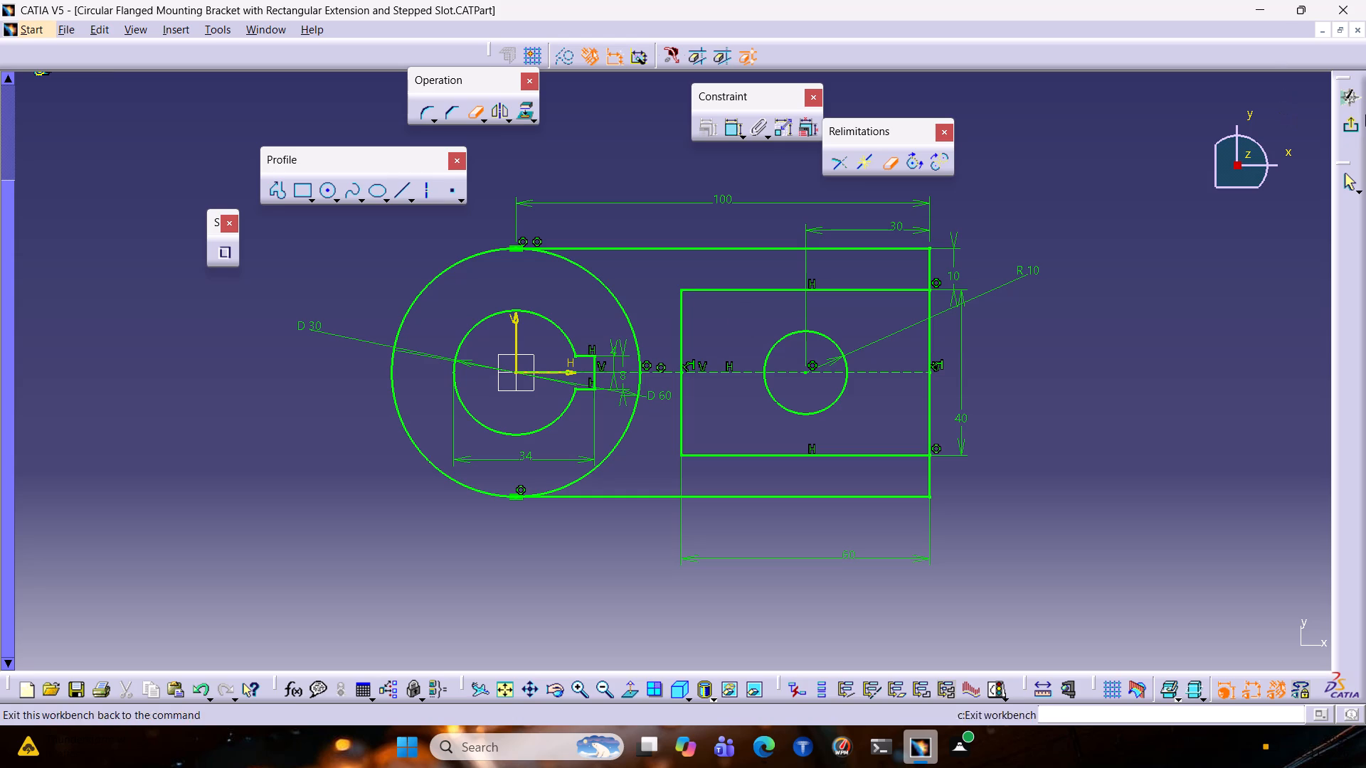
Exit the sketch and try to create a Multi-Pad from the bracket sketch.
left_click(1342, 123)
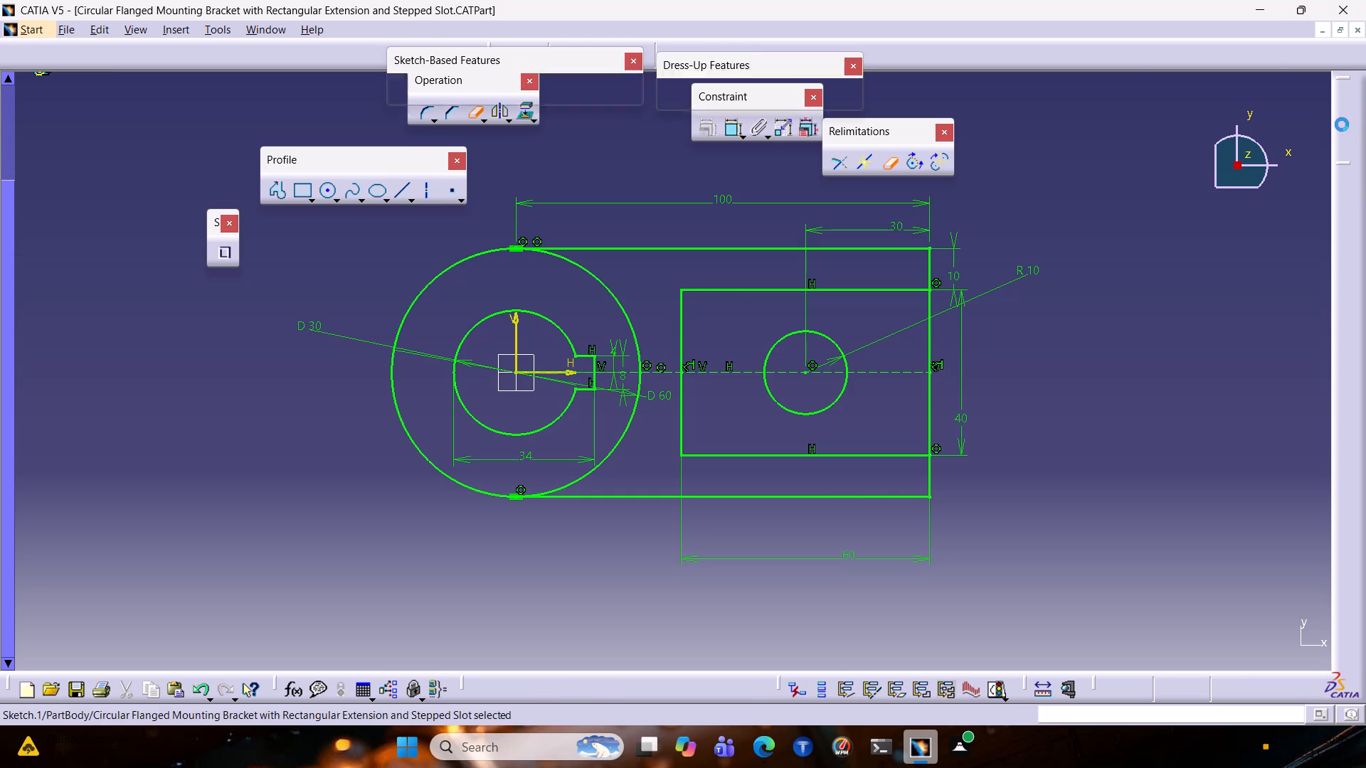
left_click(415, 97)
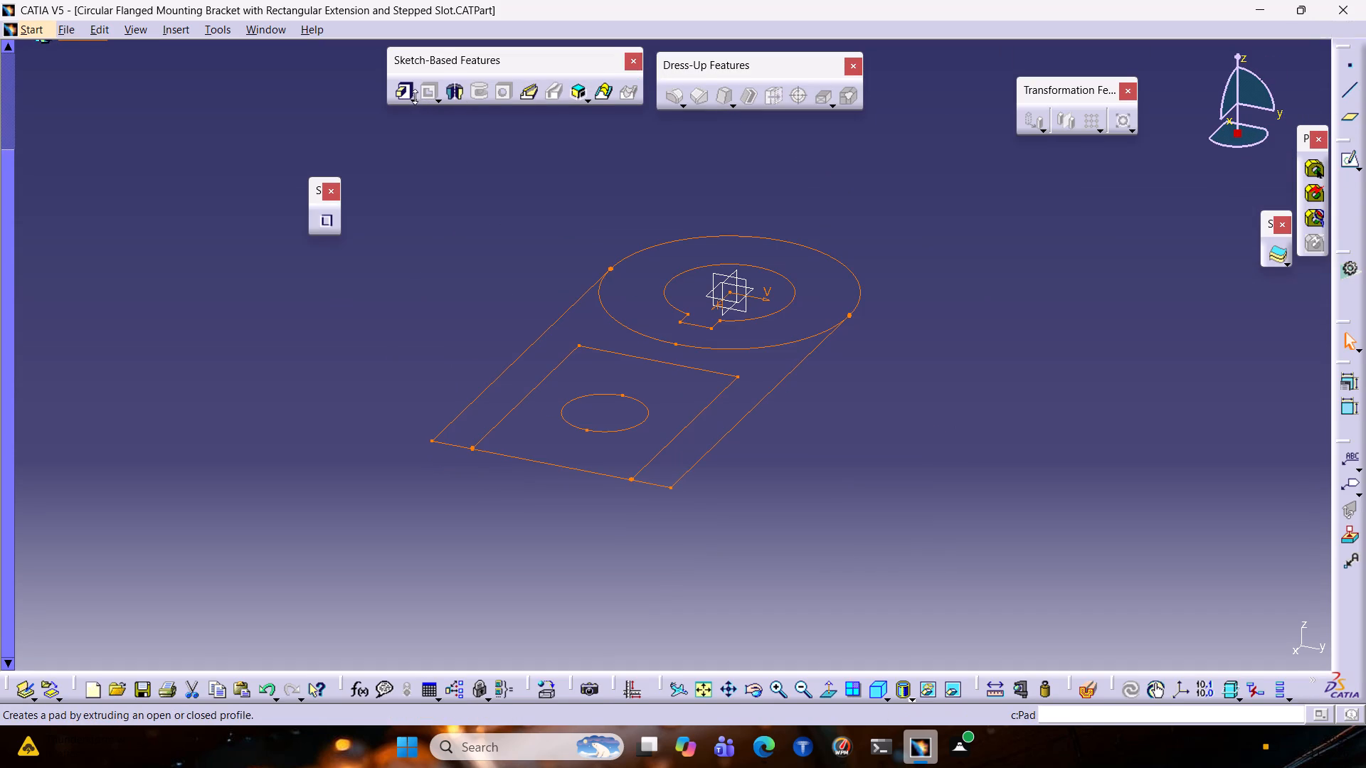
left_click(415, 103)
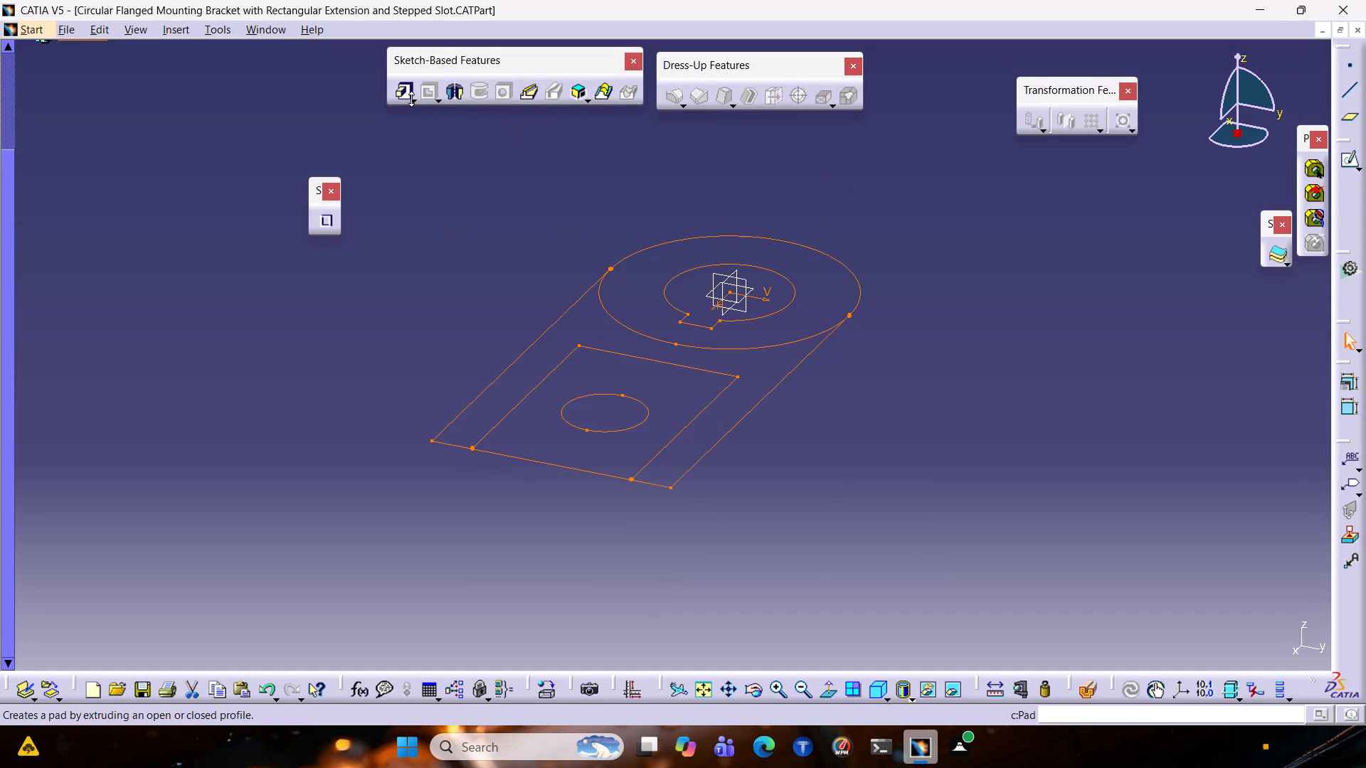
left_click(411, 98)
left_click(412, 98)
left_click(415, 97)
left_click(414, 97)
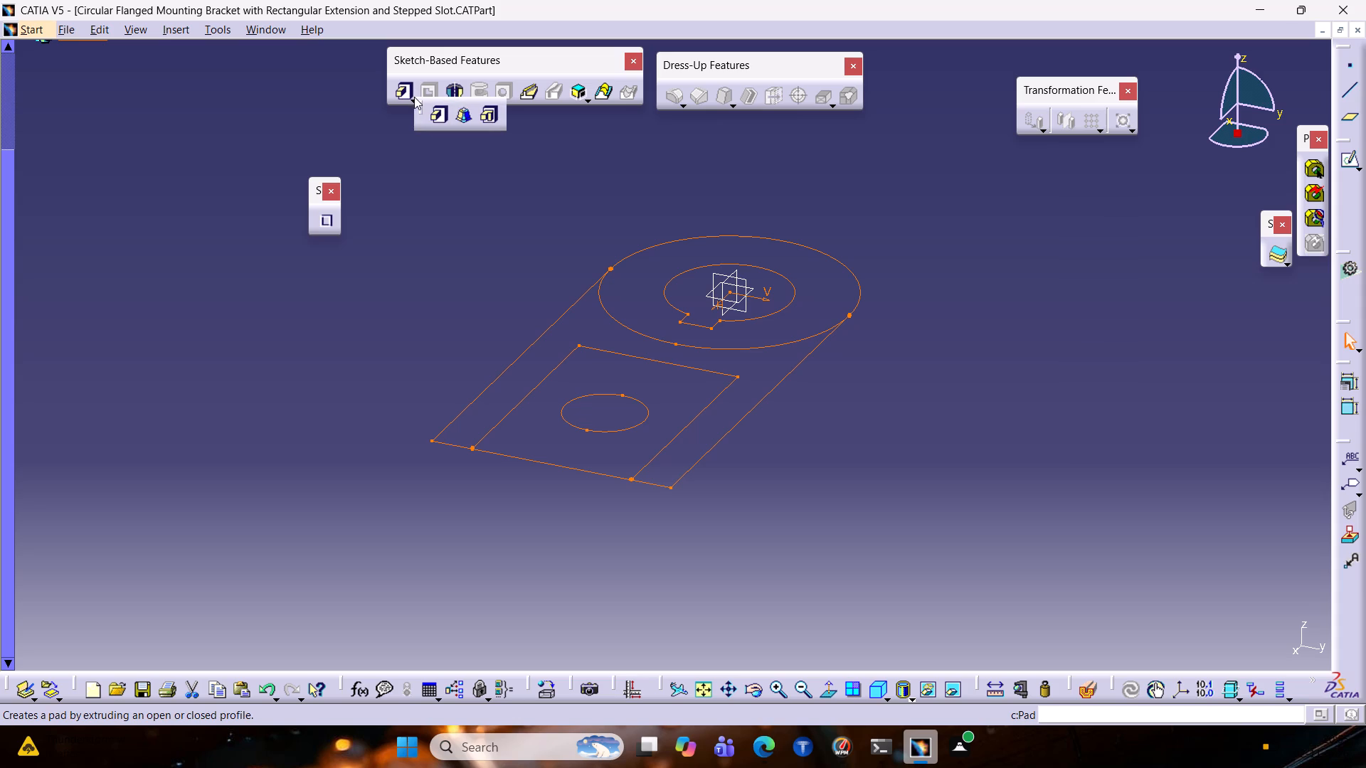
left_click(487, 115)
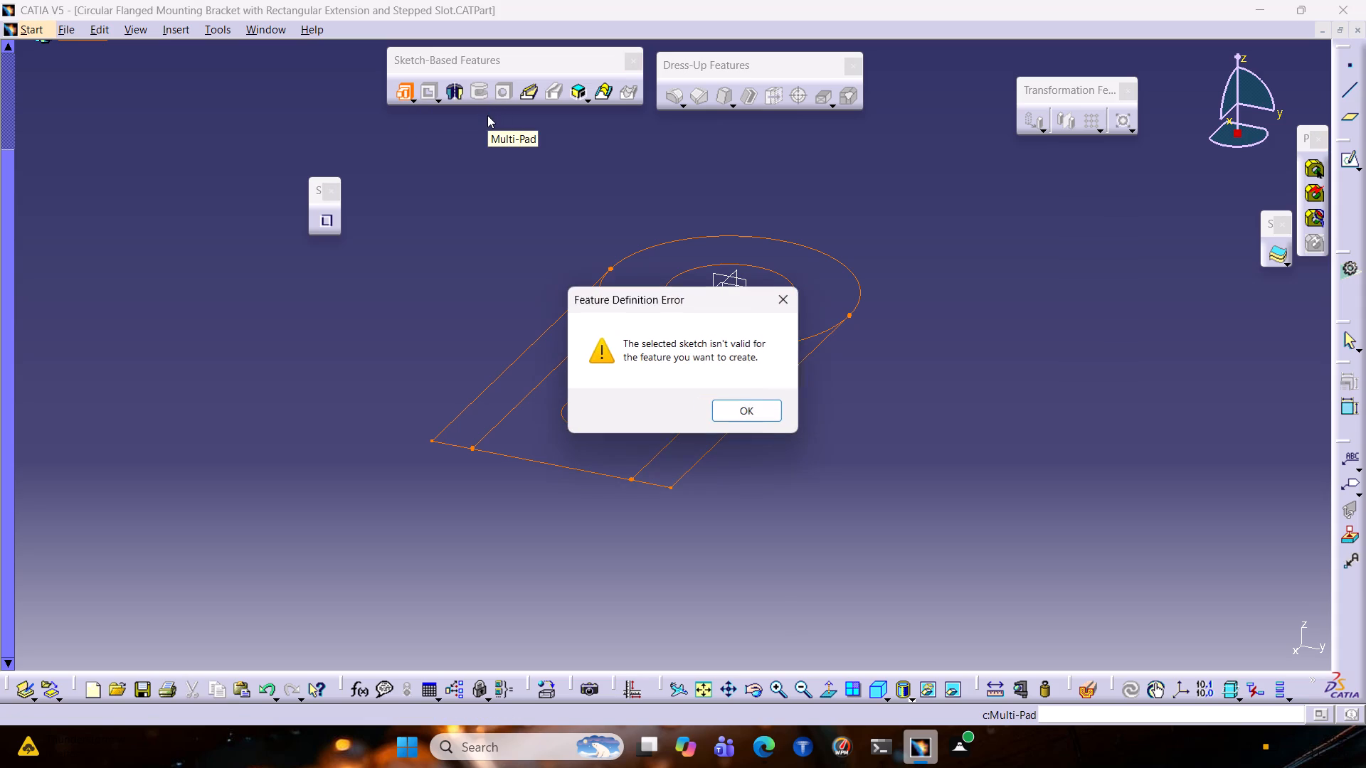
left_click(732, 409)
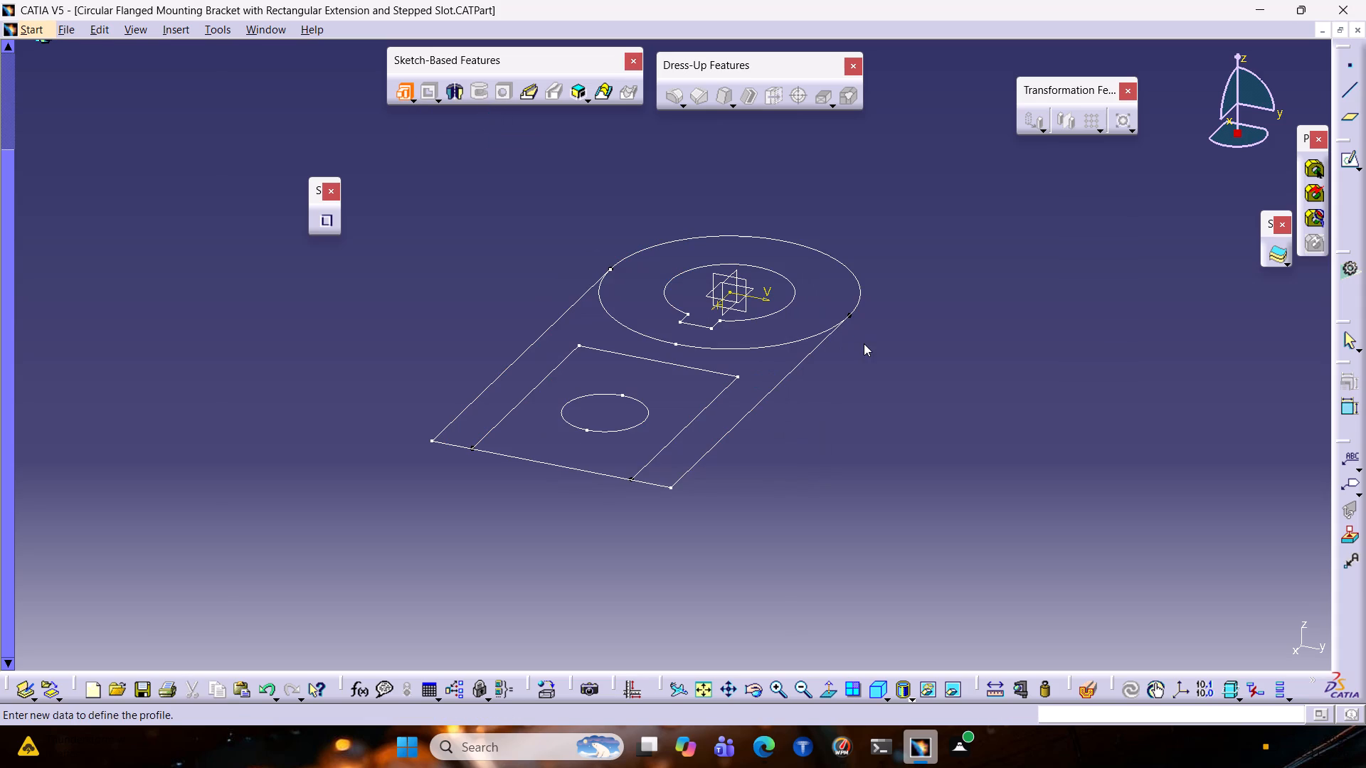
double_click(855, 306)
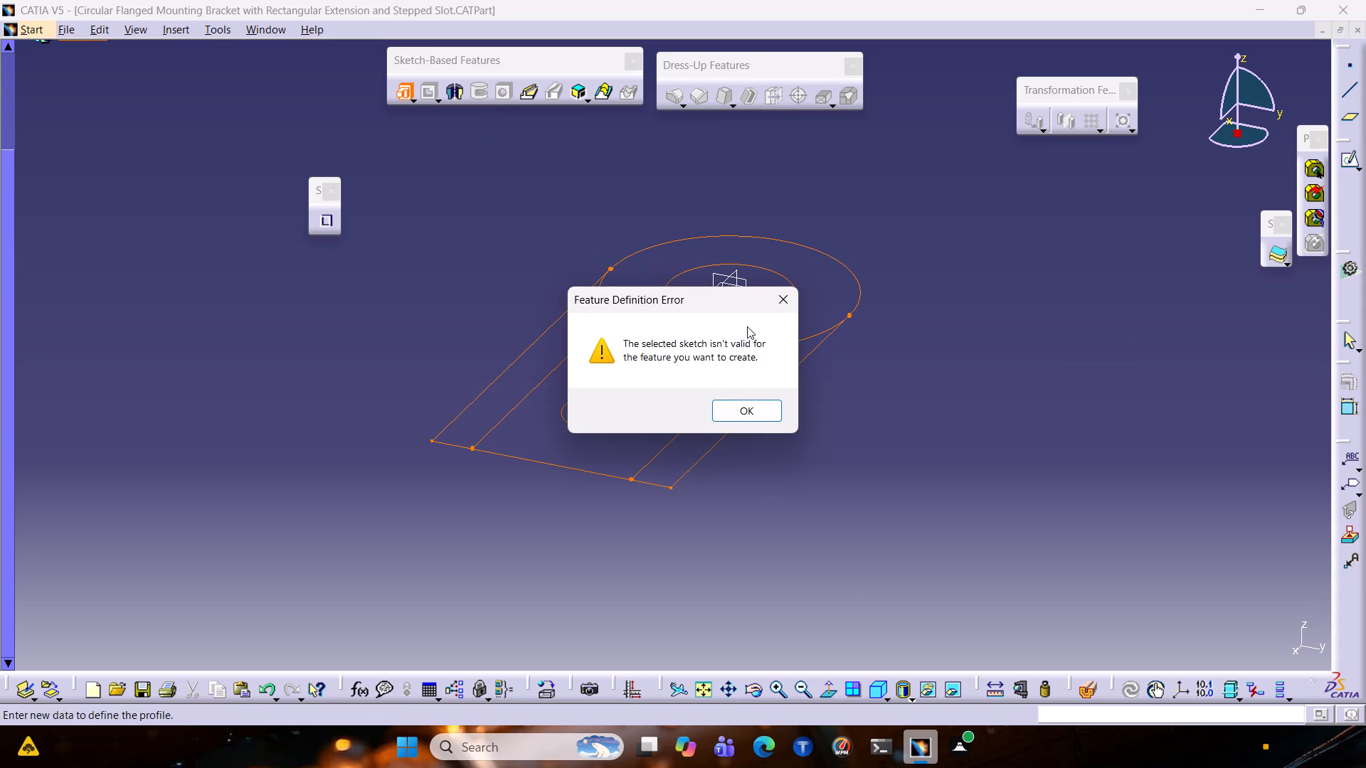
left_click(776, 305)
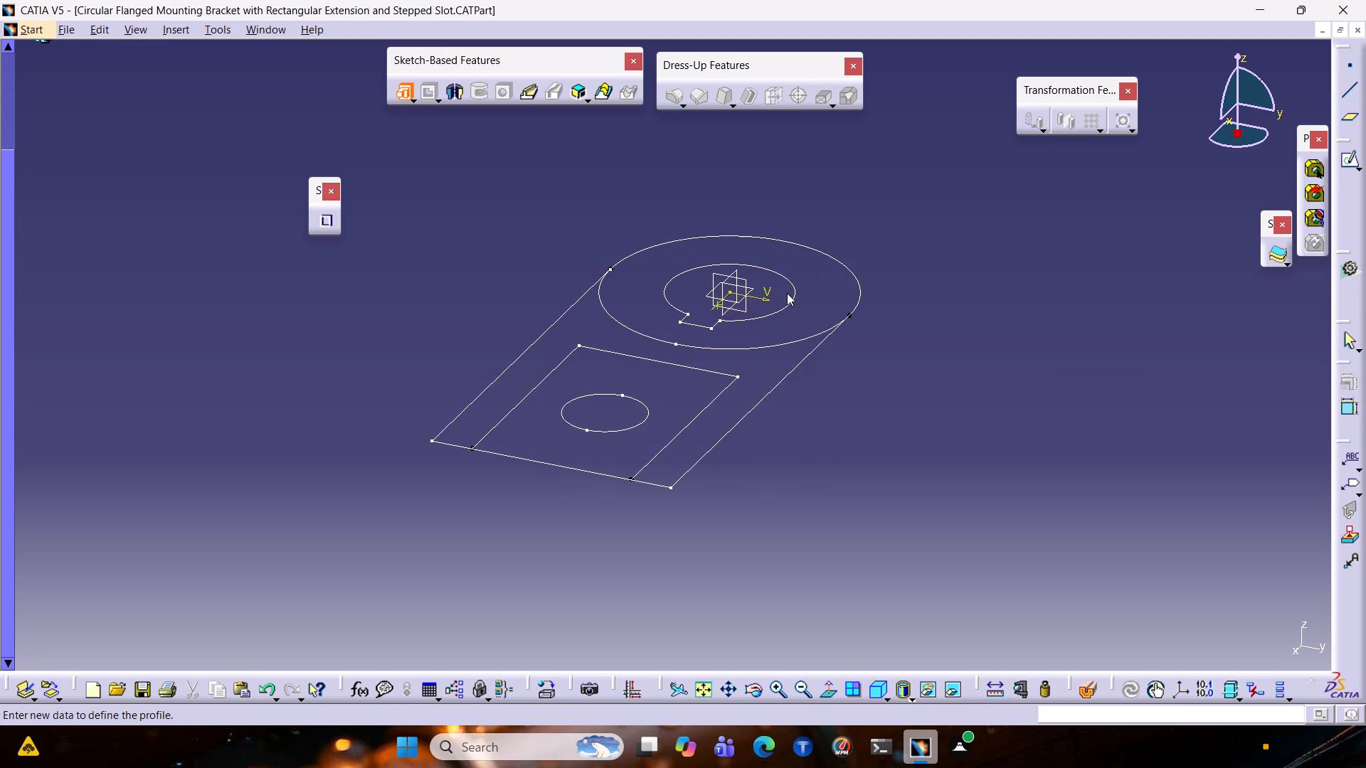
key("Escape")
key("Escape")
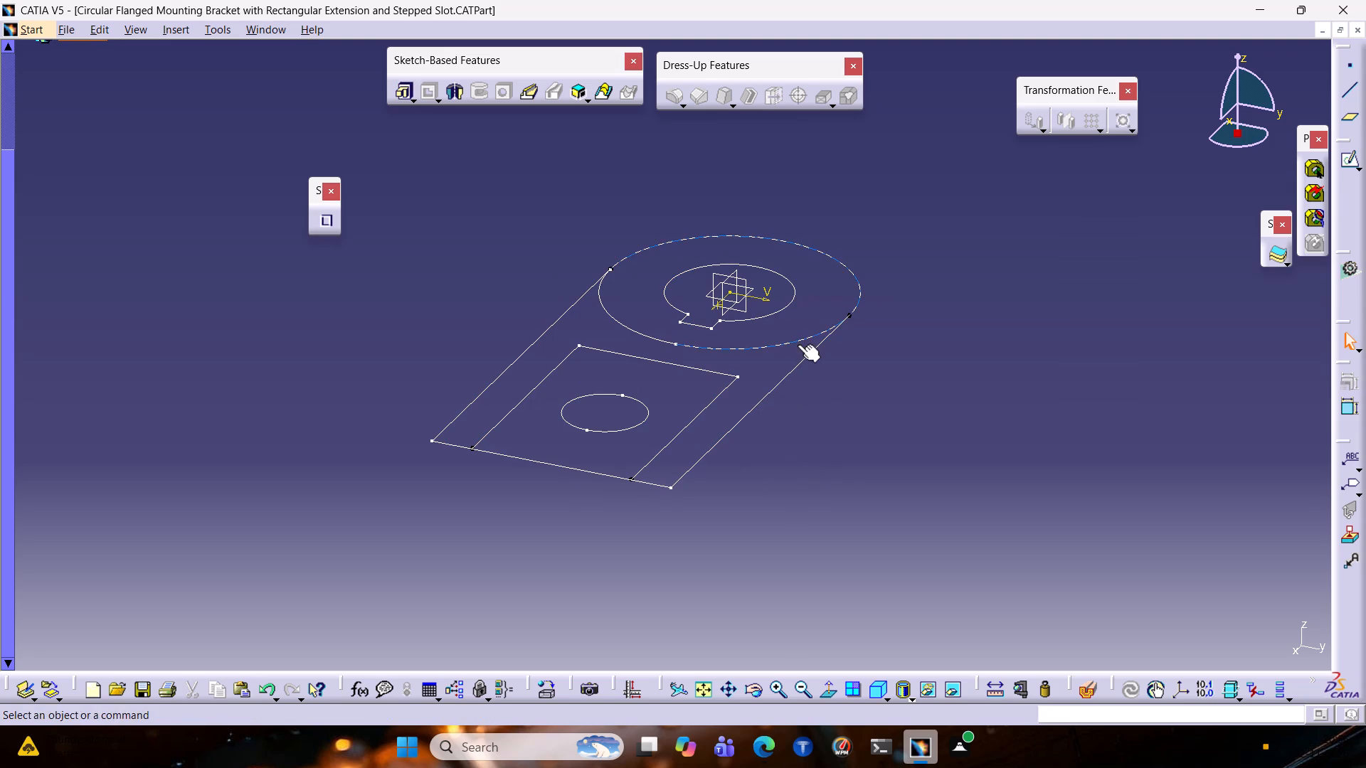
Reopen the bracket sketch and split the D60 circle at its upper arc facing the rectangle, keeping all pieces.
double_click(798, 344)
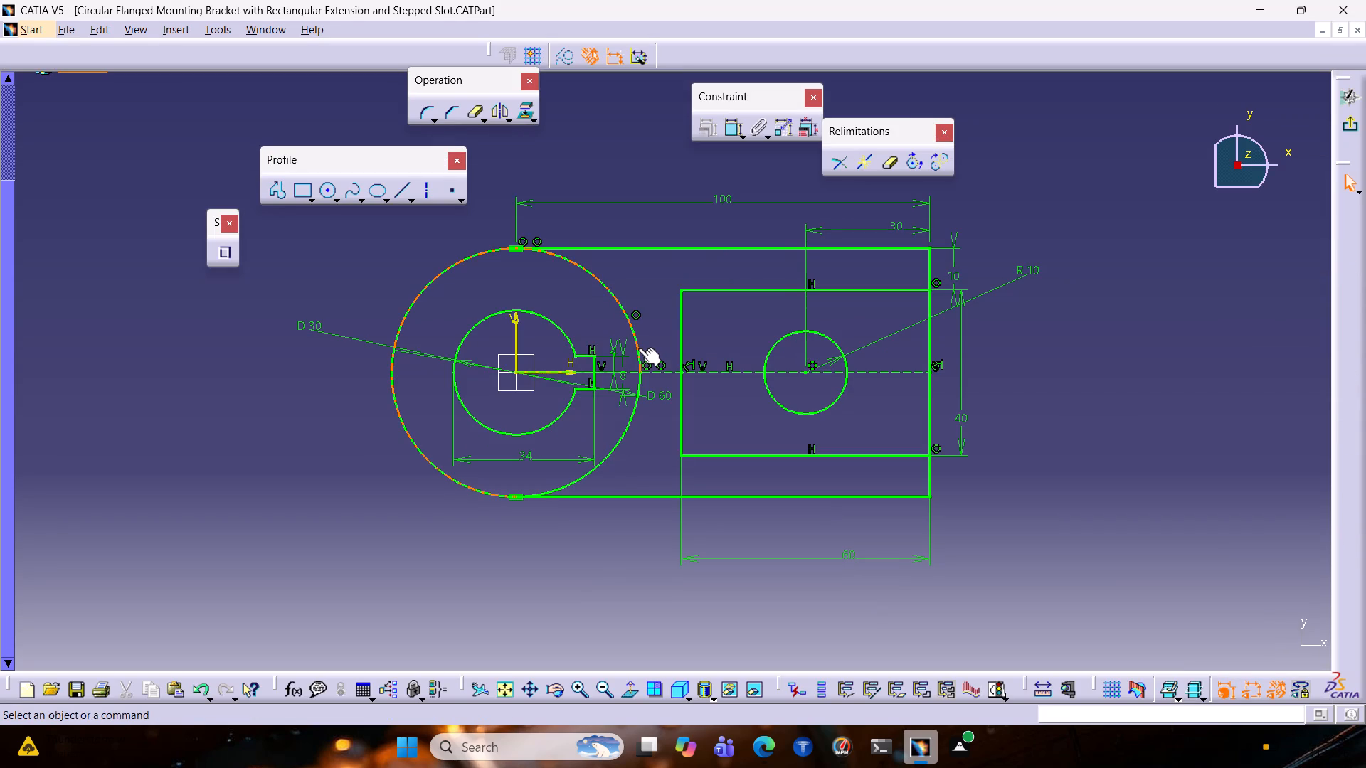
double_click(469, 112)
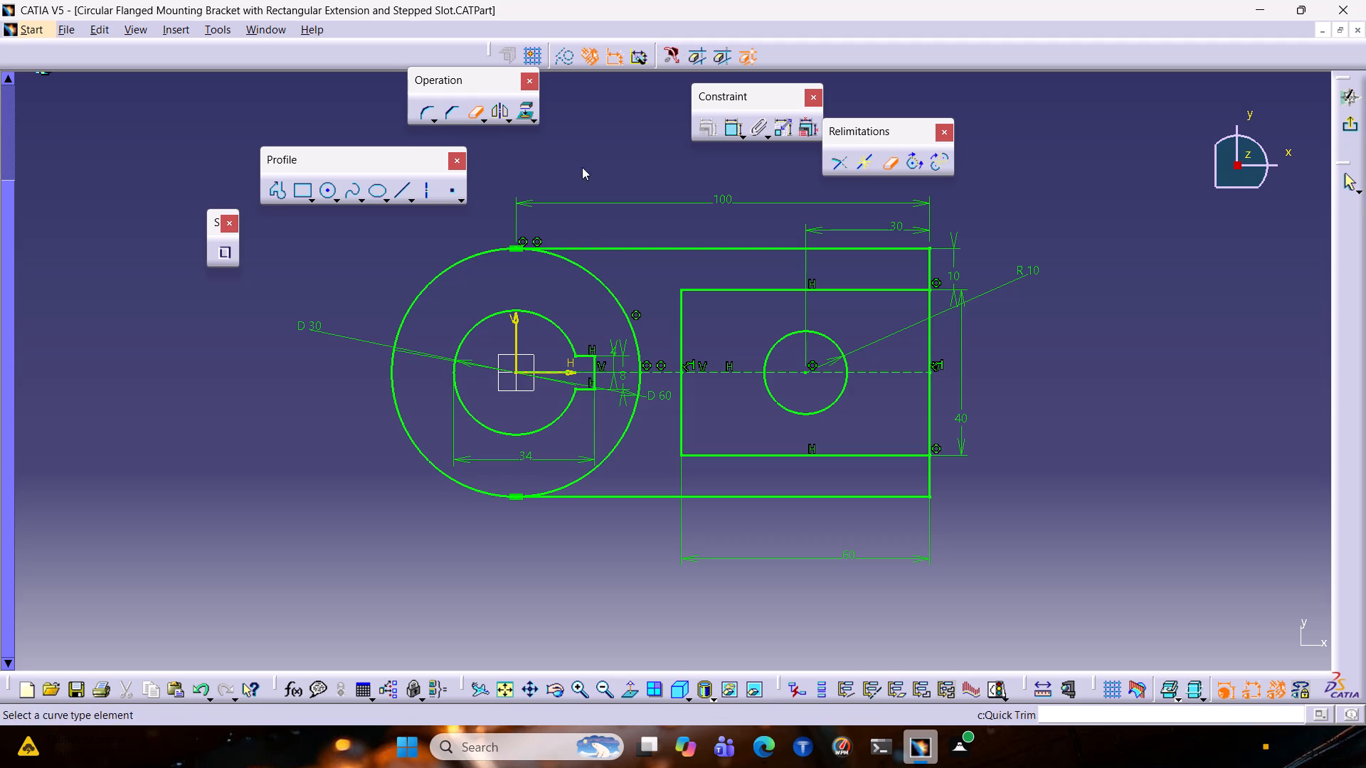
left_click(604, 287)
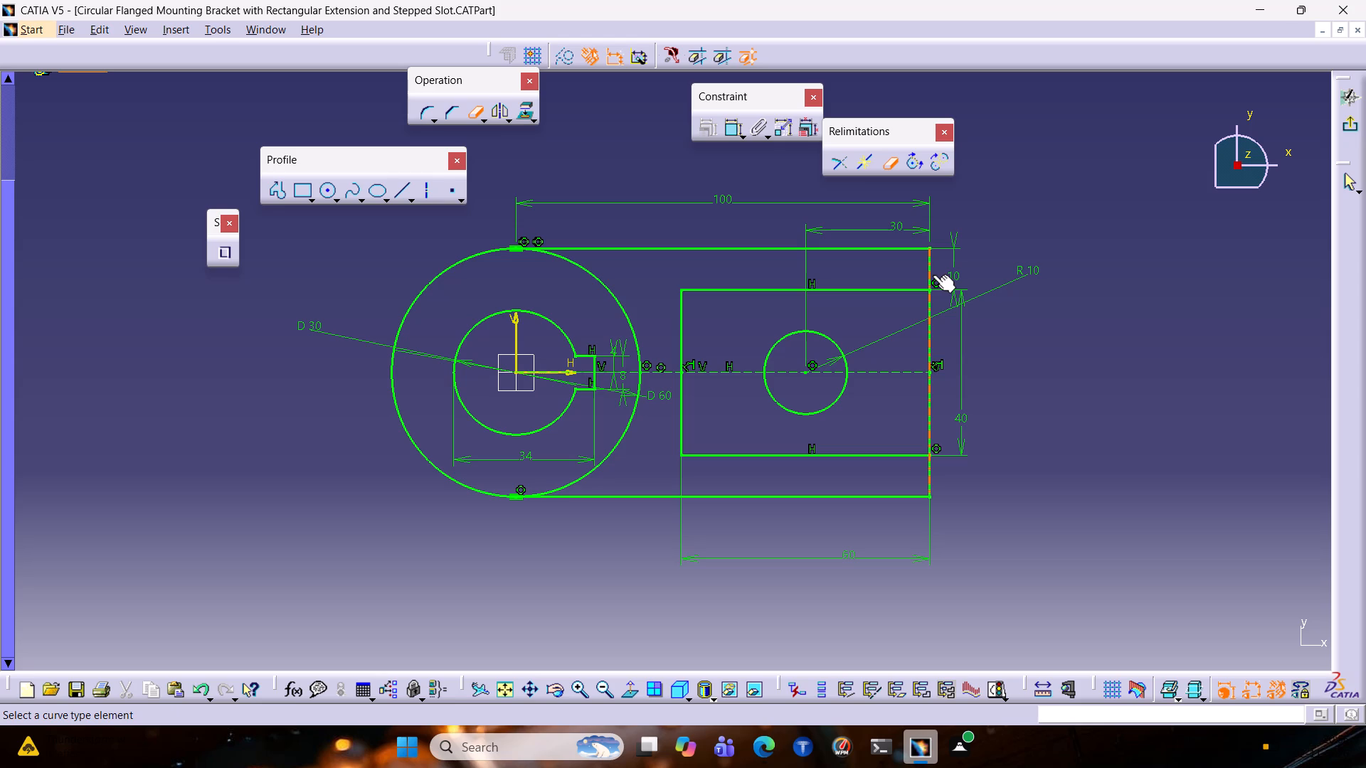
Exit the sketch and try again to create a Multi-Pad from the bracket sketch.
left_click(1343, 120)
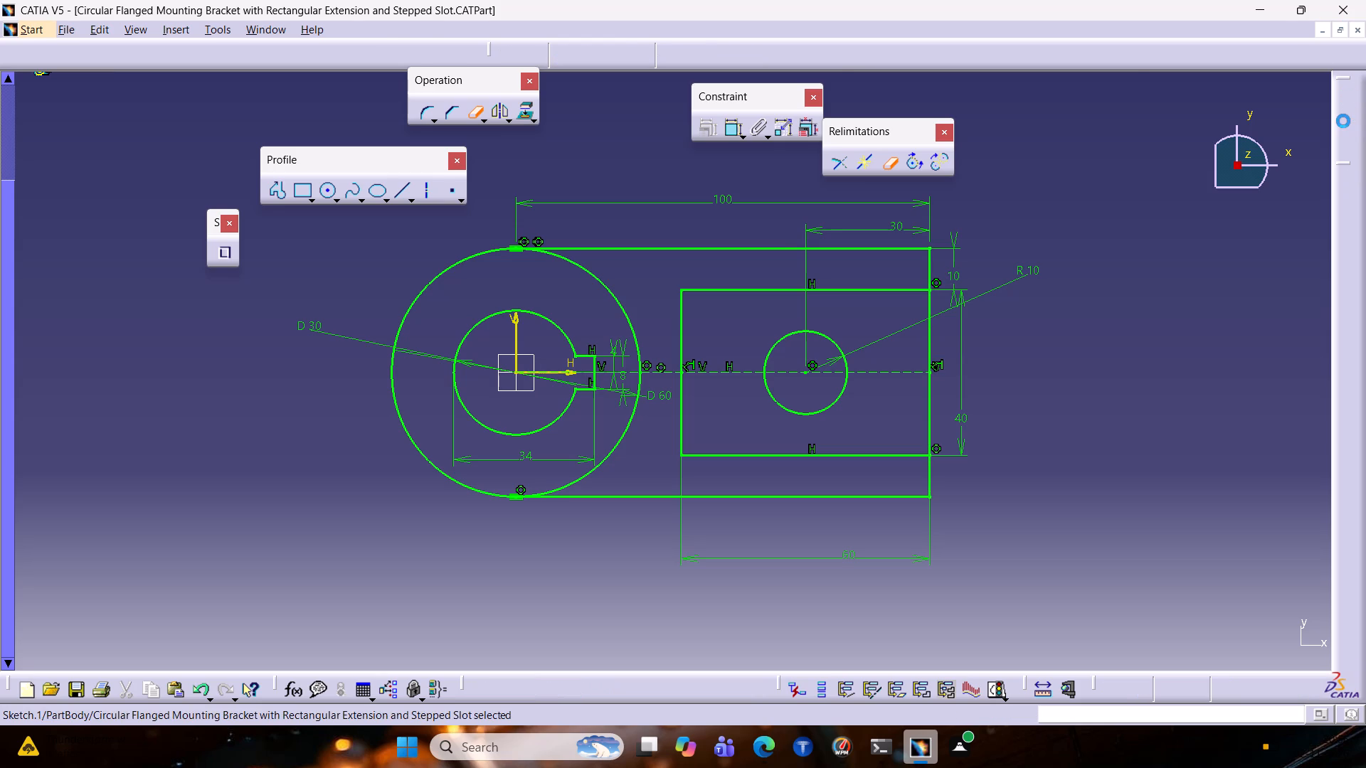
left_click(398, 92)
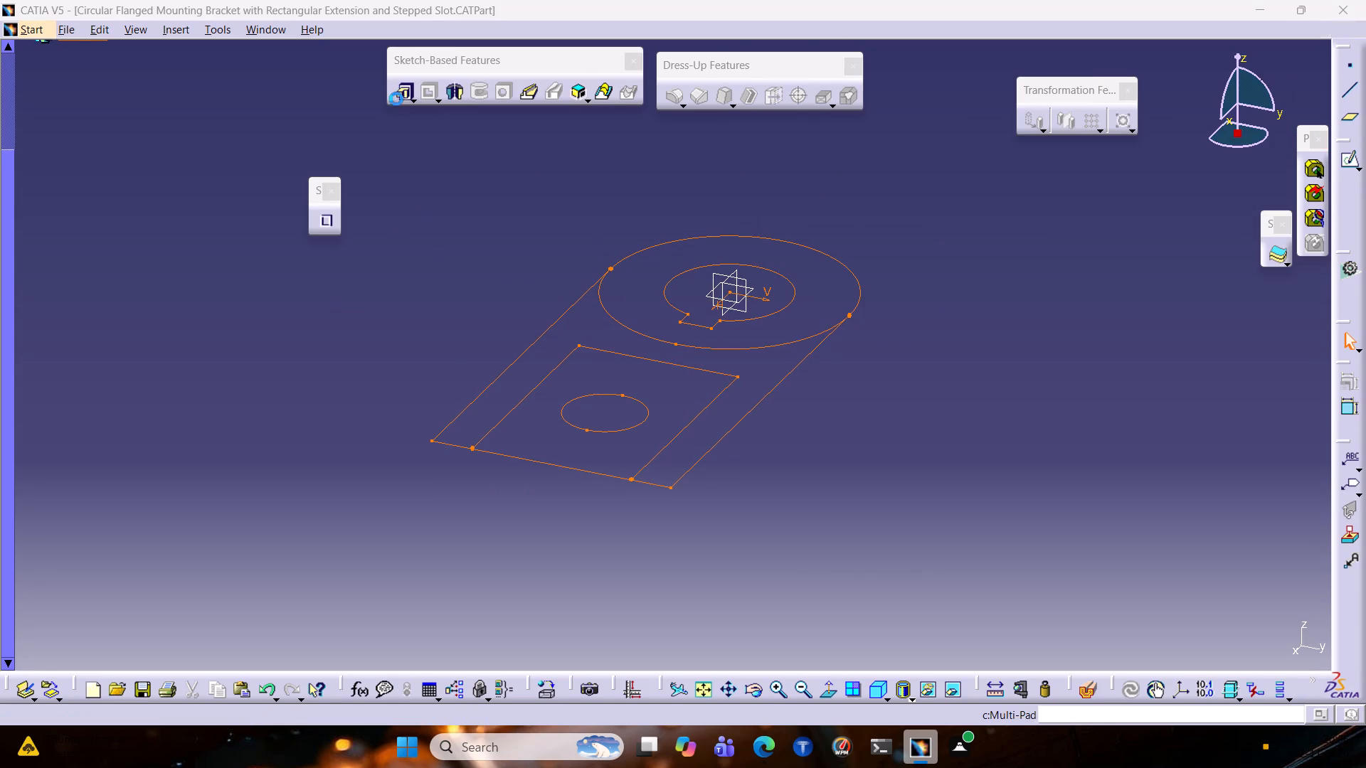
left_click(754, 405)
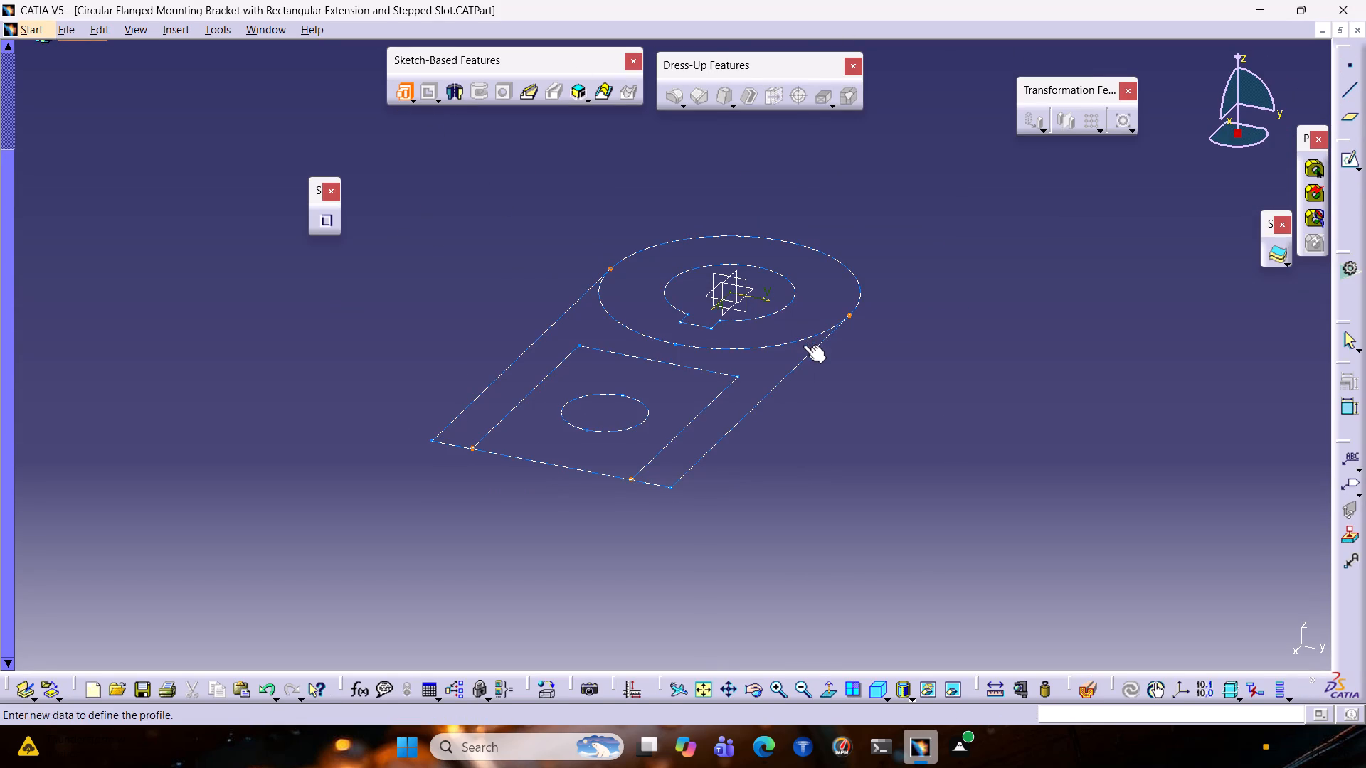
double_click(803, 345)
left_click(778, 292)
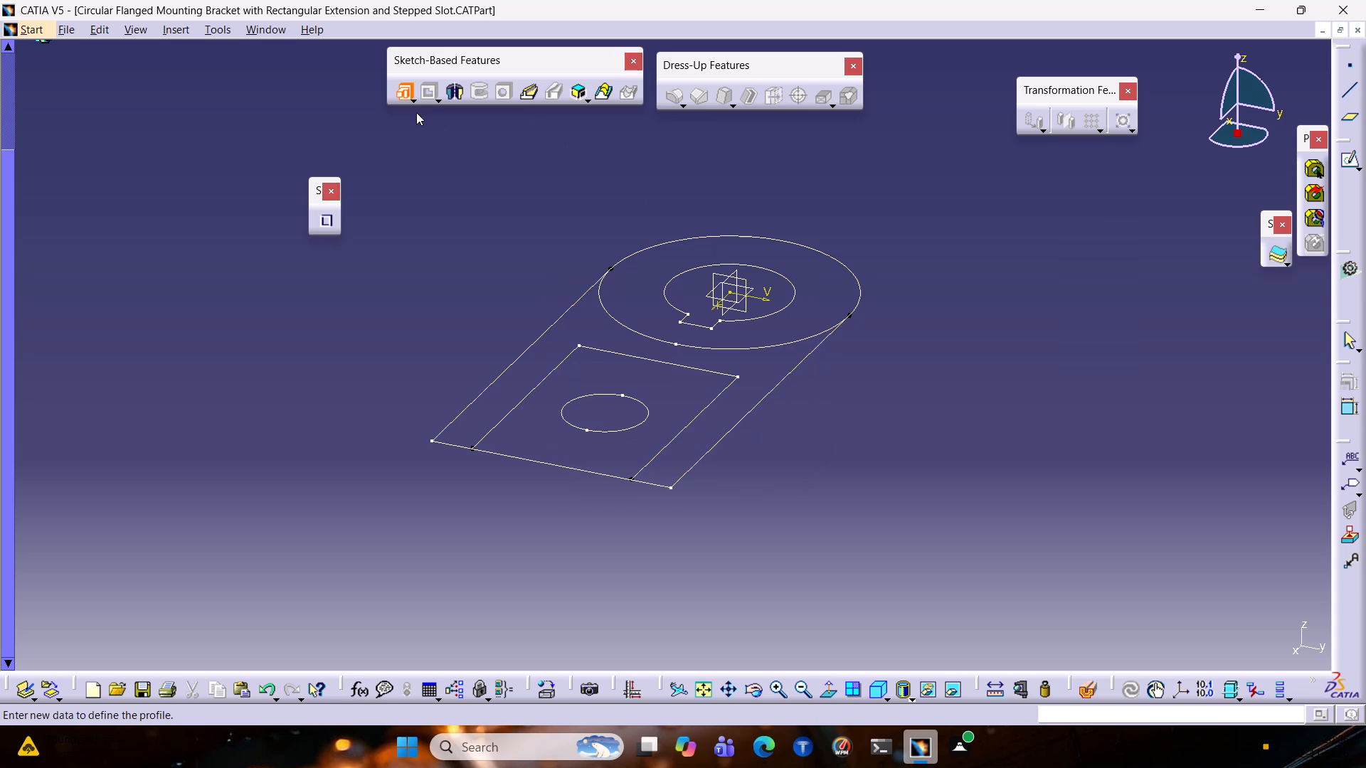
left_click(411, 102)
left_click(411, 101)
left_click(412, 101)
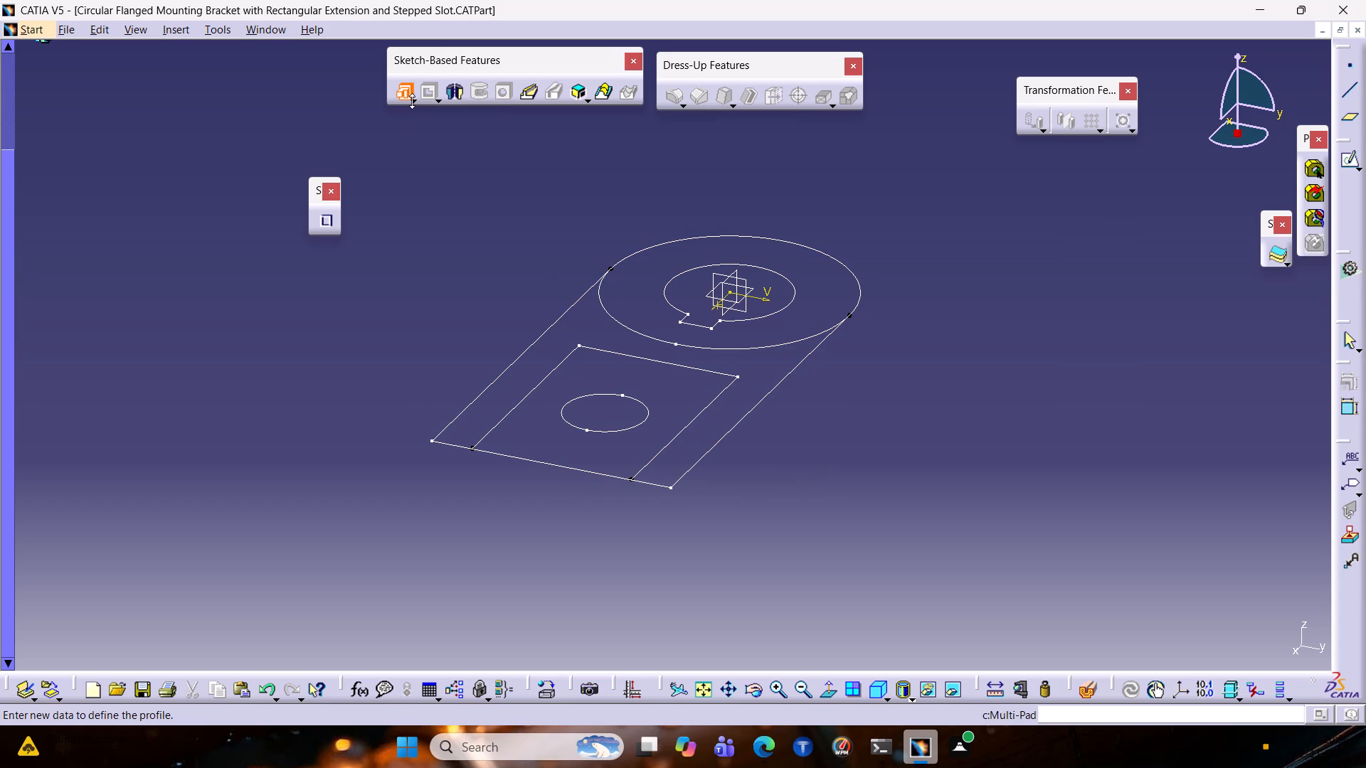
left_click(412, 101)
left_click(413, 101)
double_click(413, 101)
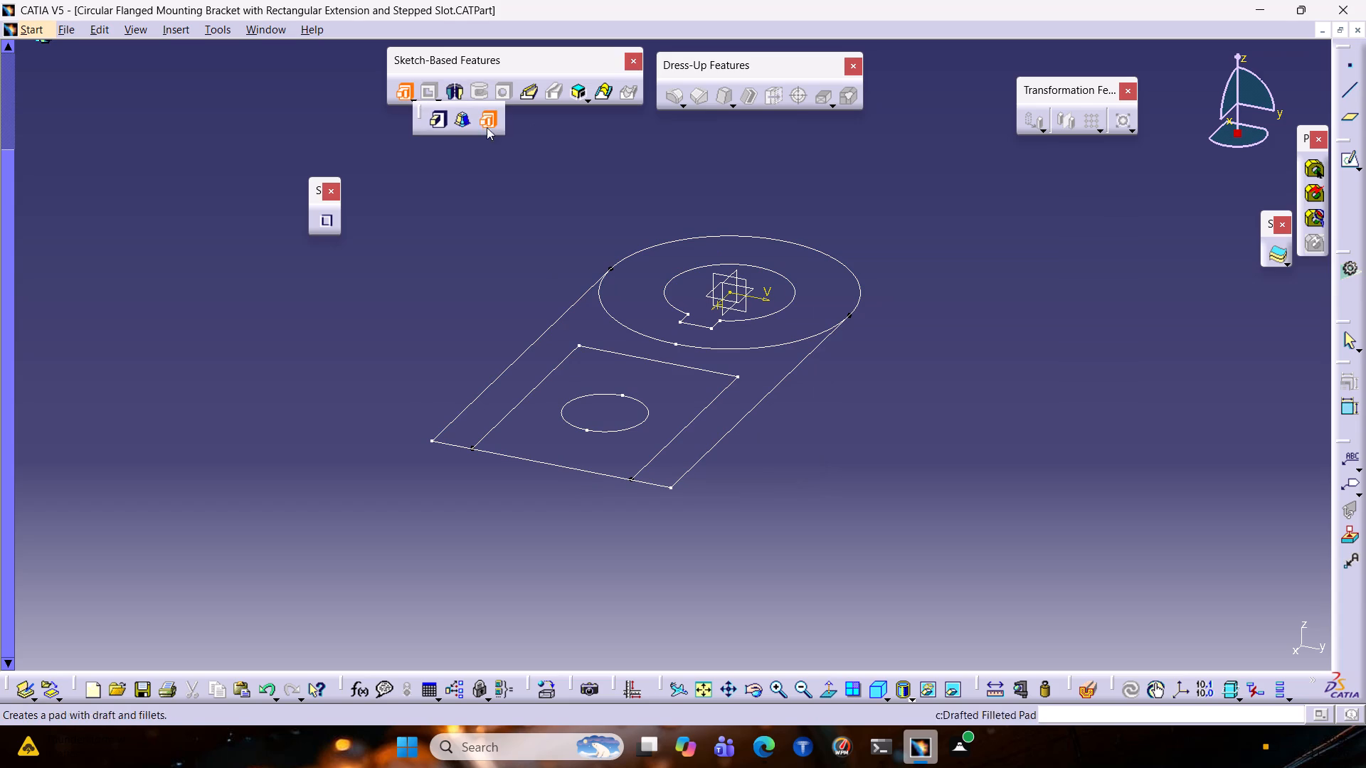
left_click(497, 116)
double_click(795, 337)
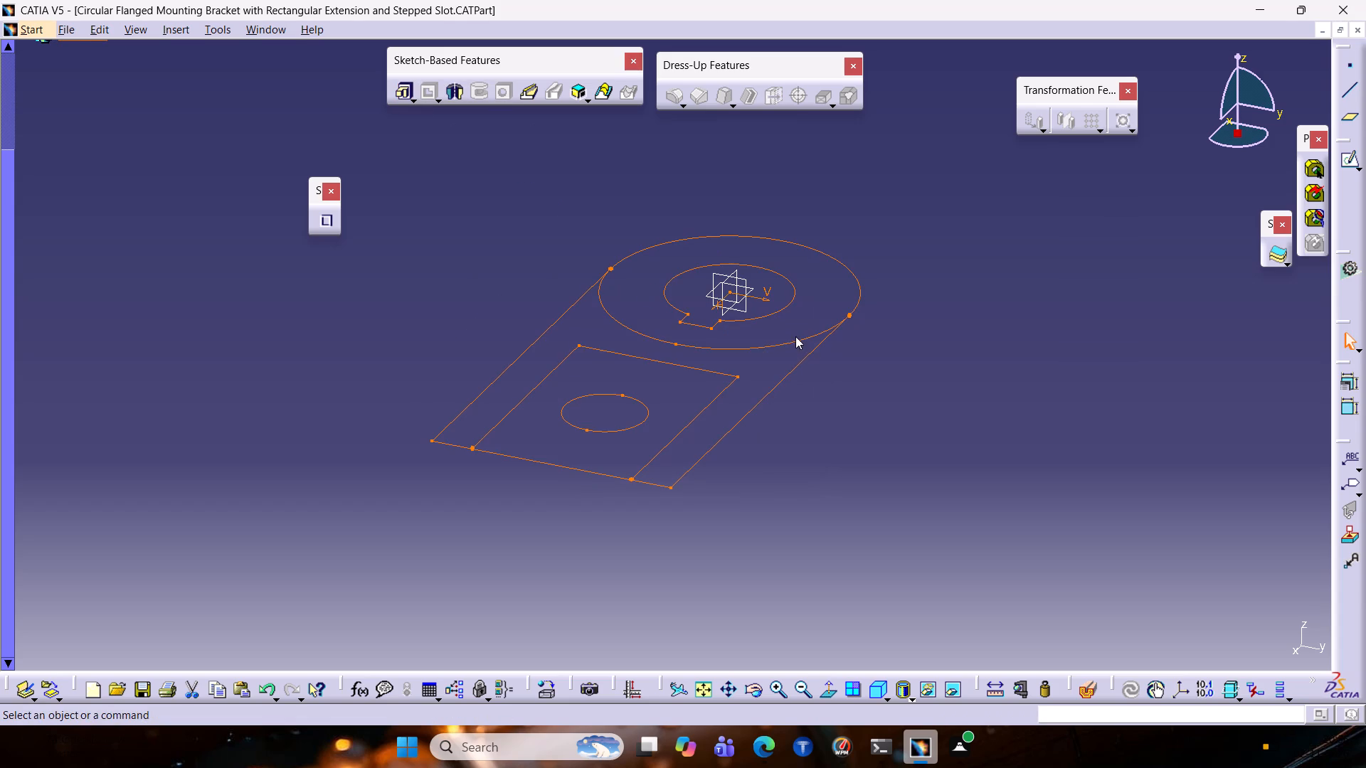
Reopen the sketch and break the bracket's outer vertical edge at the inner rectangle's upper edge, keeping both pieces and allowing the midpoint constraint to change.
double_click(793, 344)
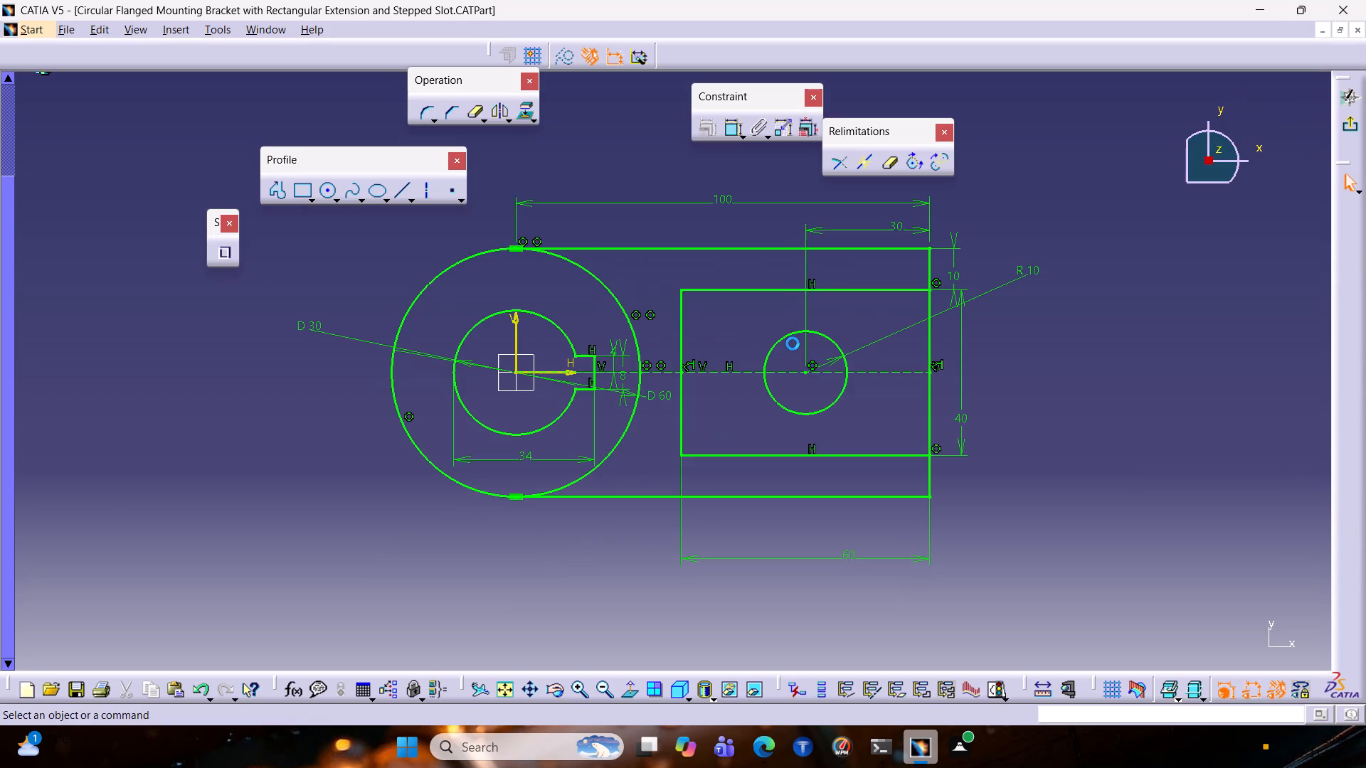
left_click_drag(903, 284, 882, 295)
left_click_drag(885, 289, 857, 297)
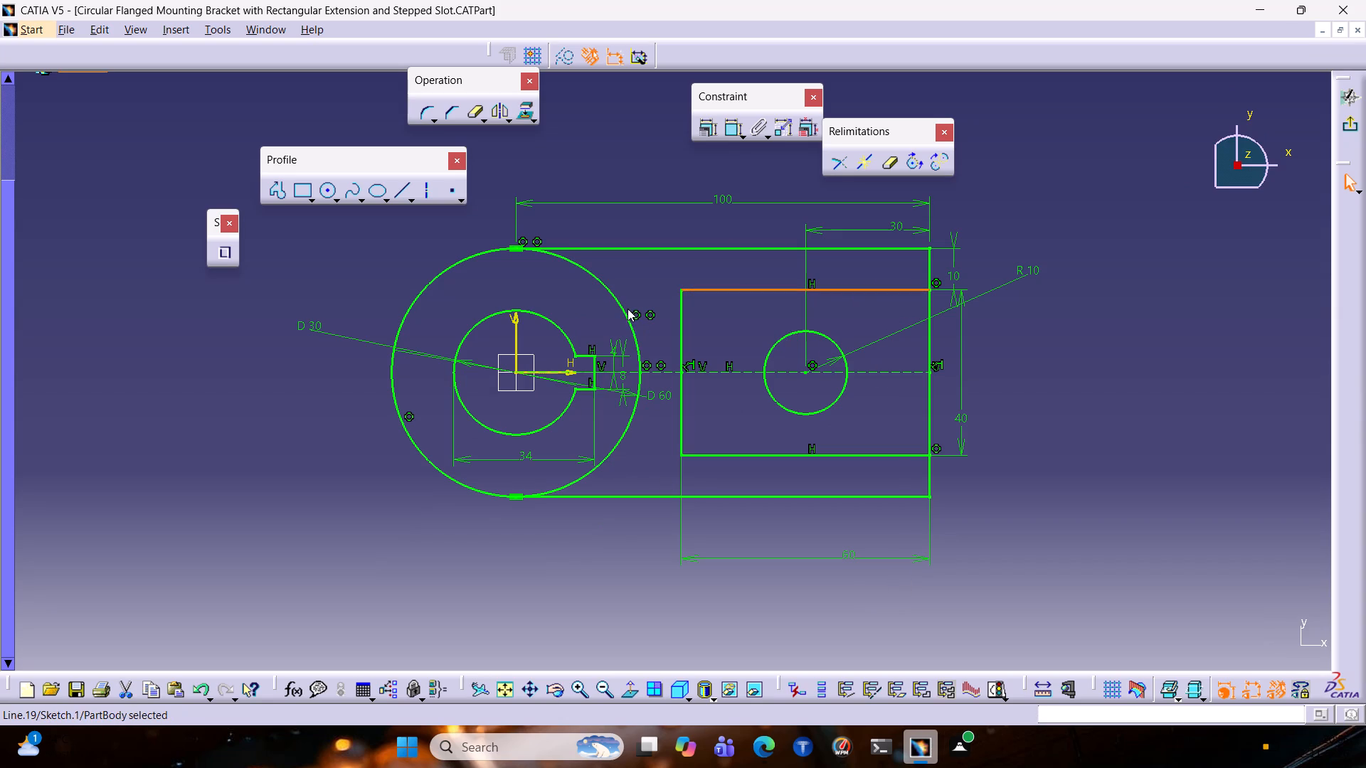
left_click(639, 393)
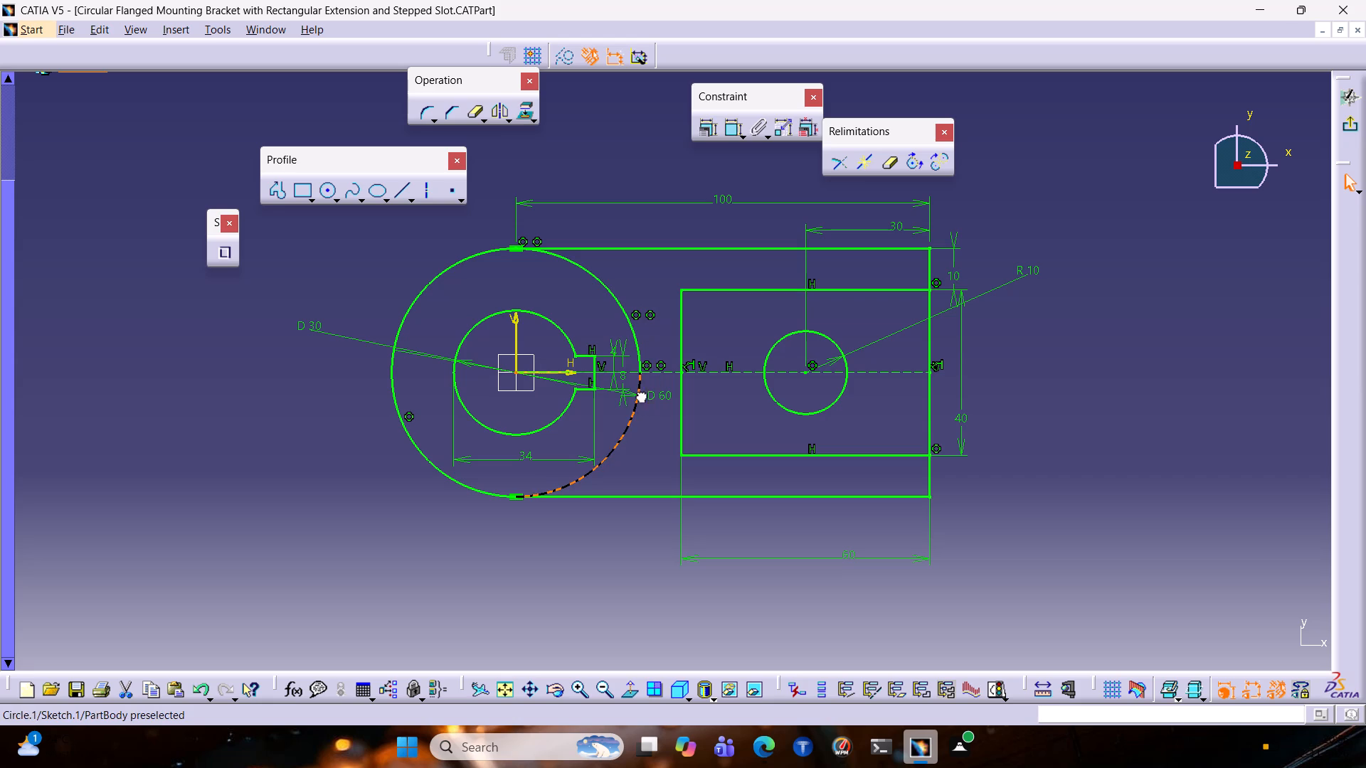
left_click(639, 359, "ctrl")
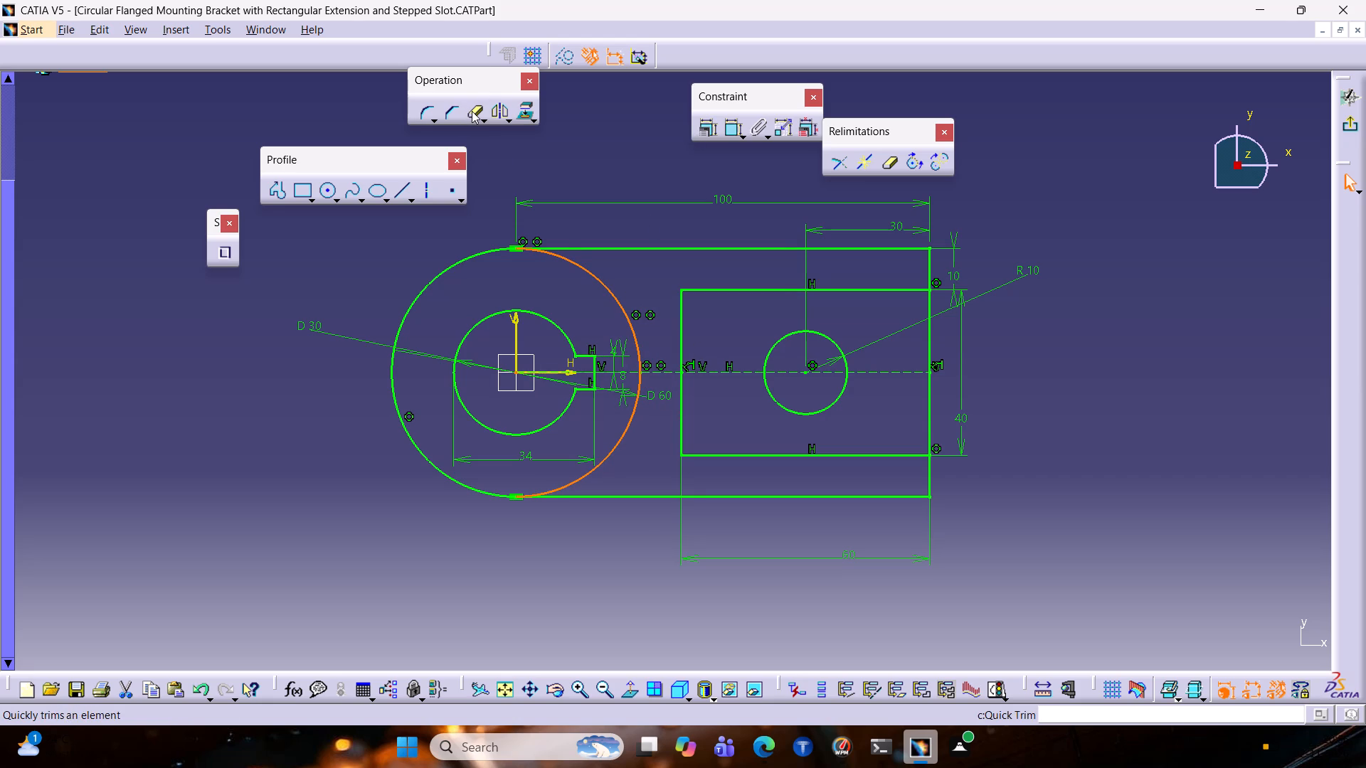
left_click(573, 185)
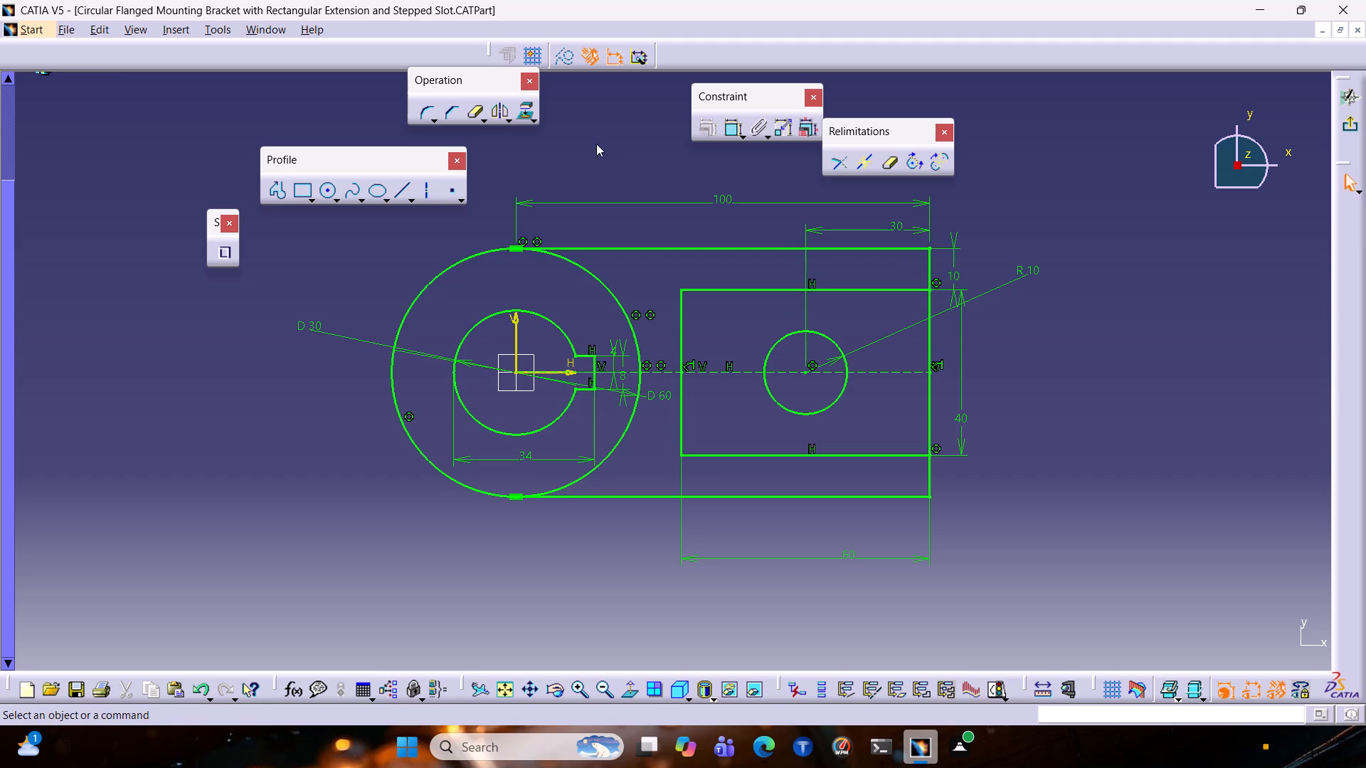
left_click(471, 115)
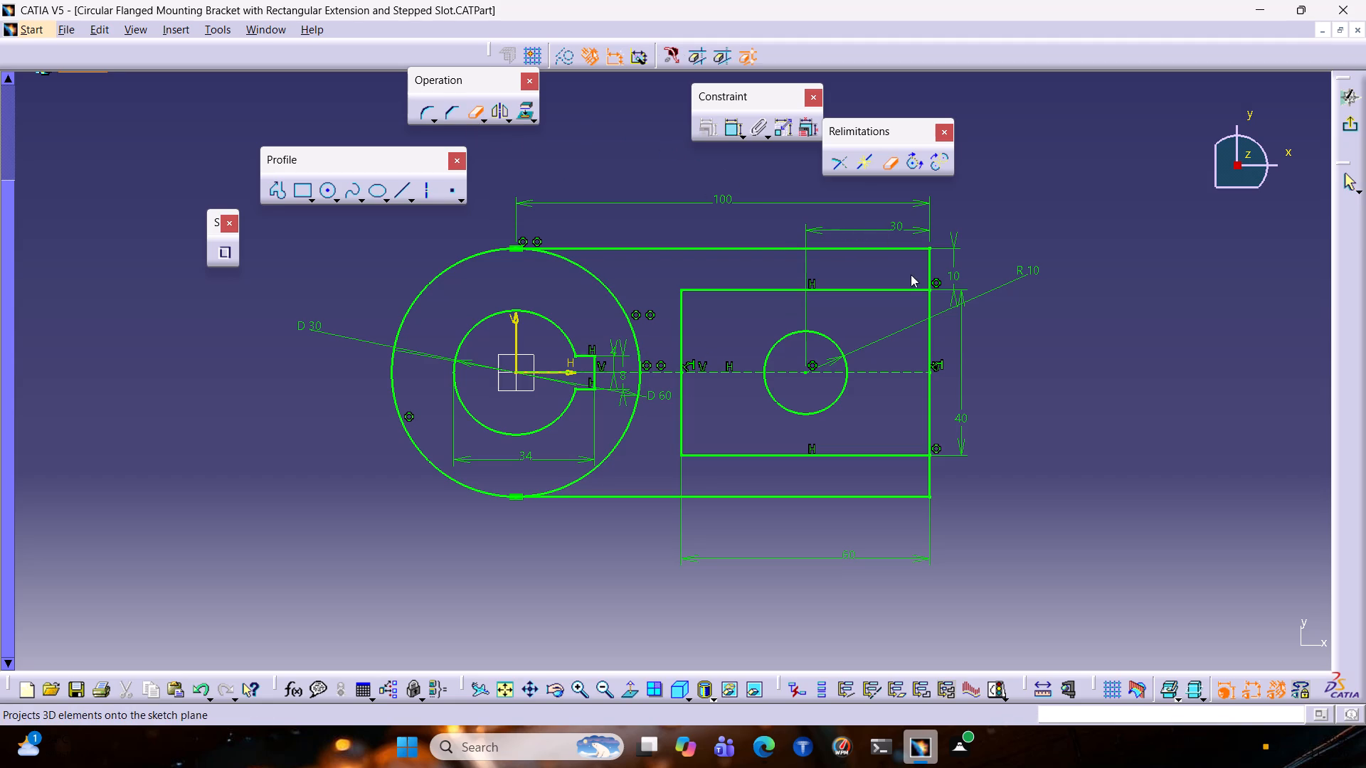
left_click(930, 268)
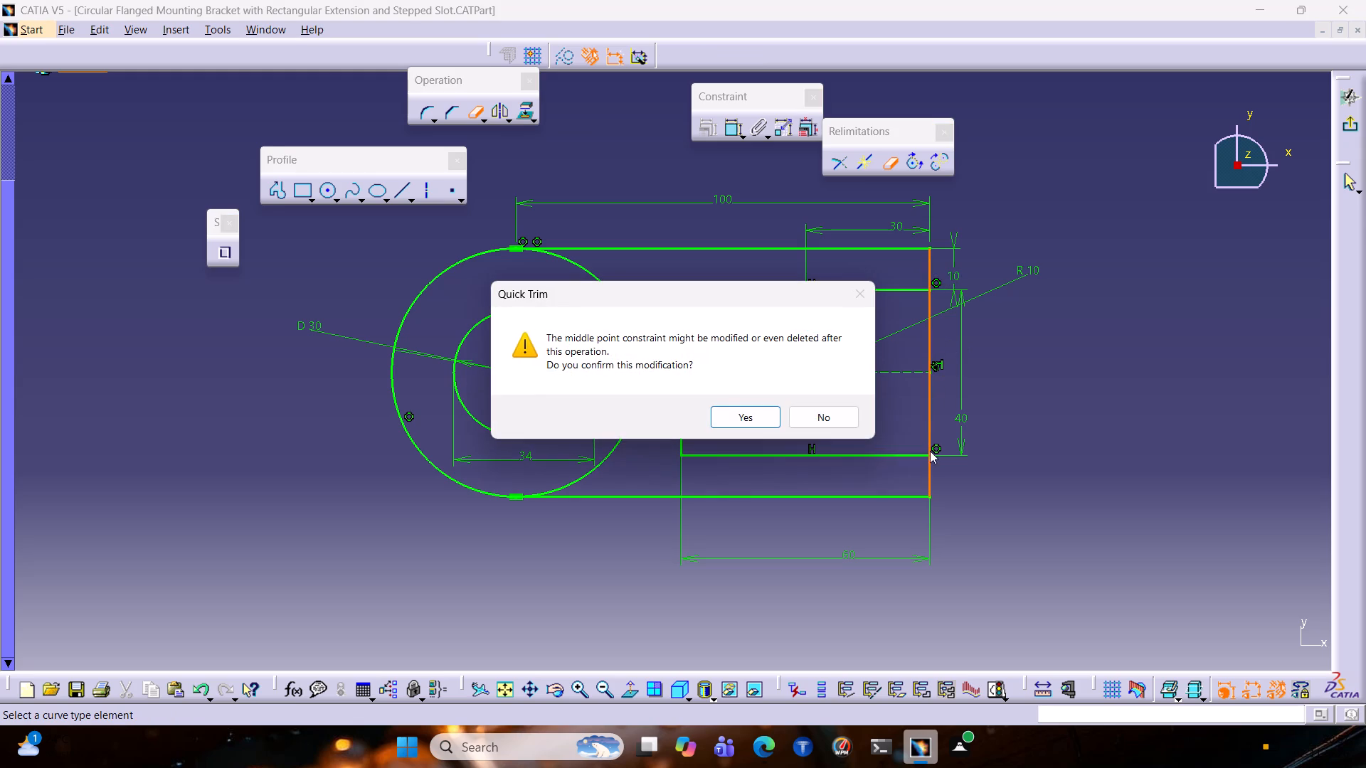
left_click(737, 418)
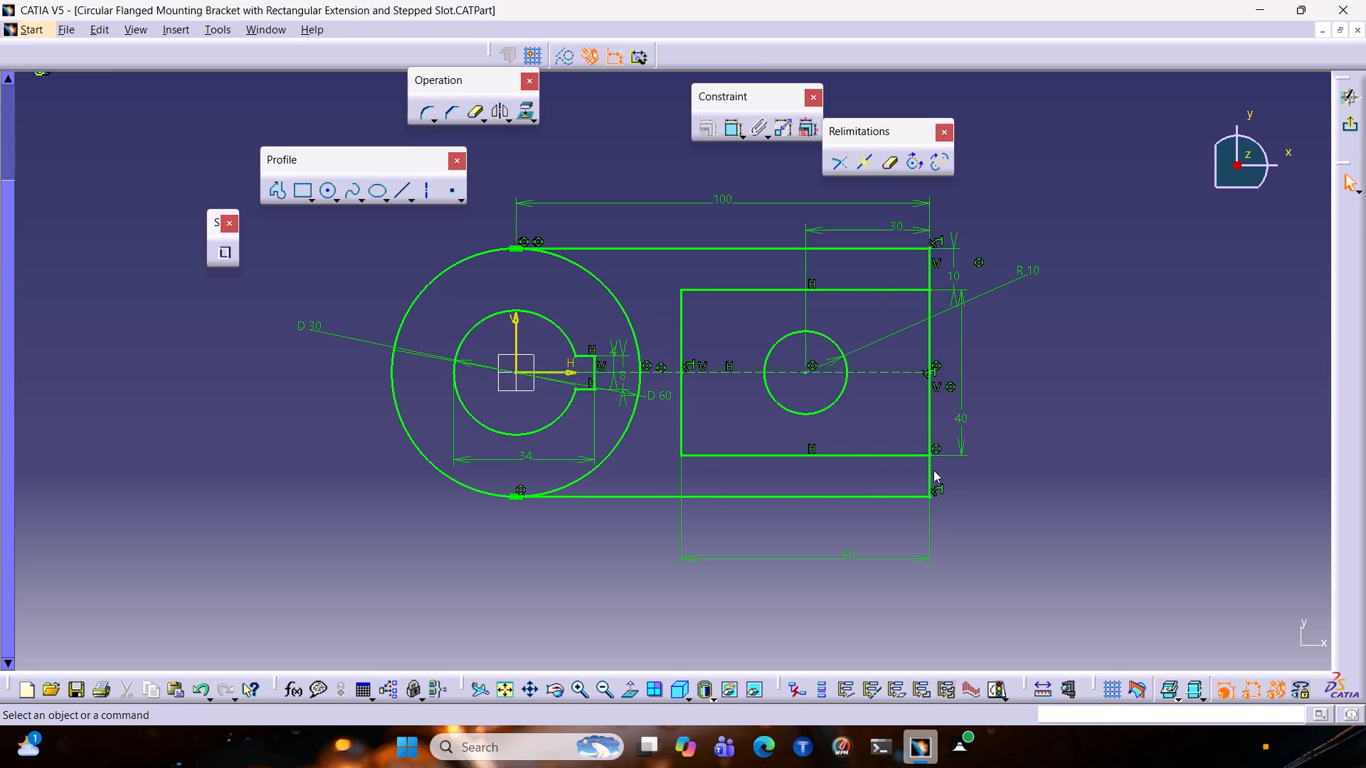
Break the outer vertical edge at the inner rectangle's lower edge with Quick Trim, keeping both pieces.
left_click(931, 473)
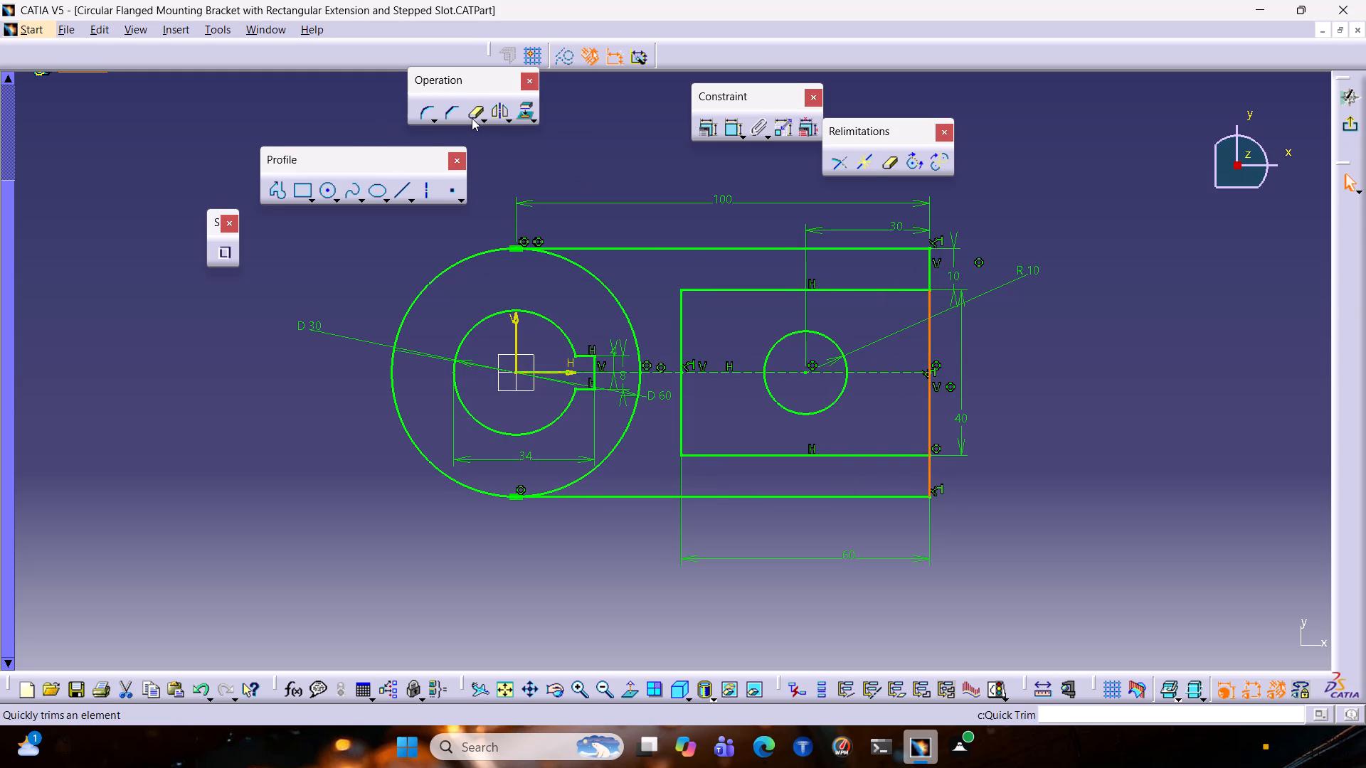
left_click(472, 114)
left_click(928, 475)
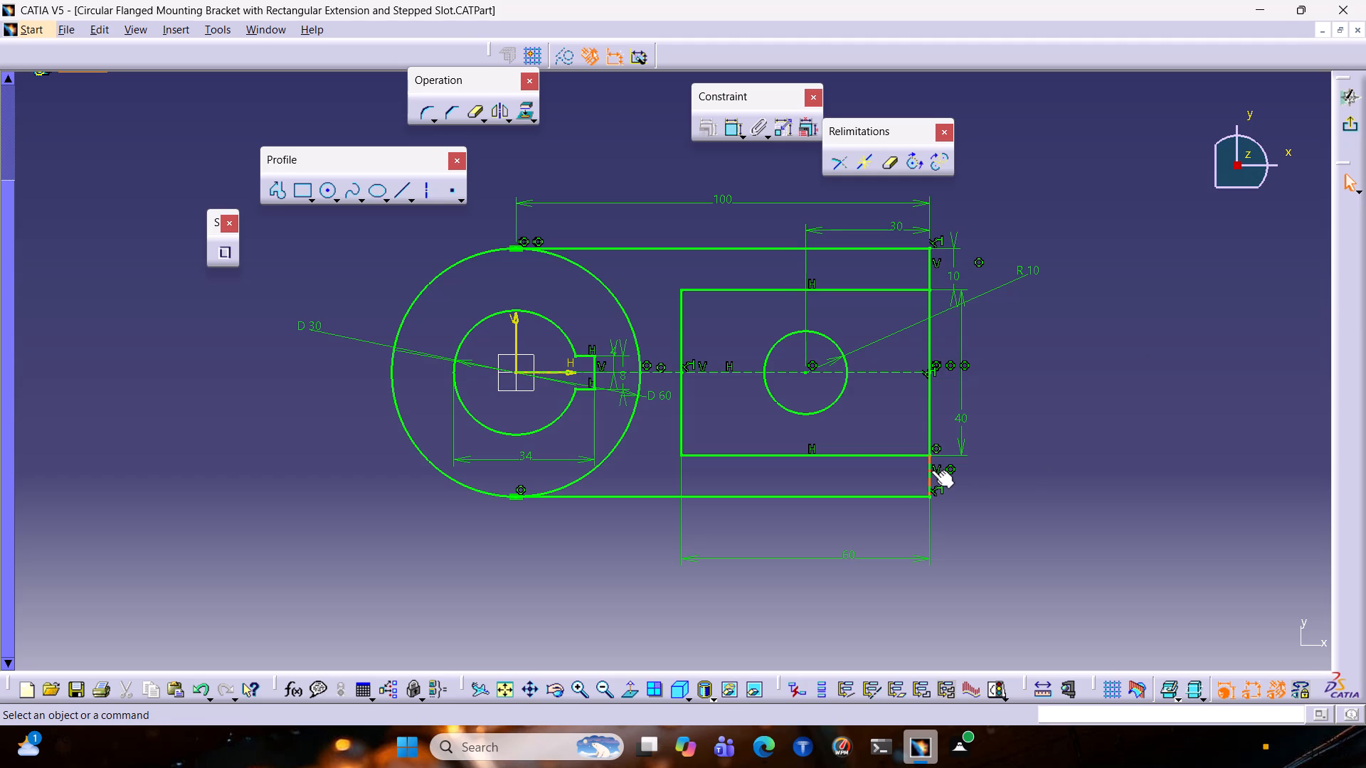
Exit the sketch, start a Multi-Pad from it, and set the ring domain between the D60 circle and keyed bore to 40 mm.
left_click(1352, 133)
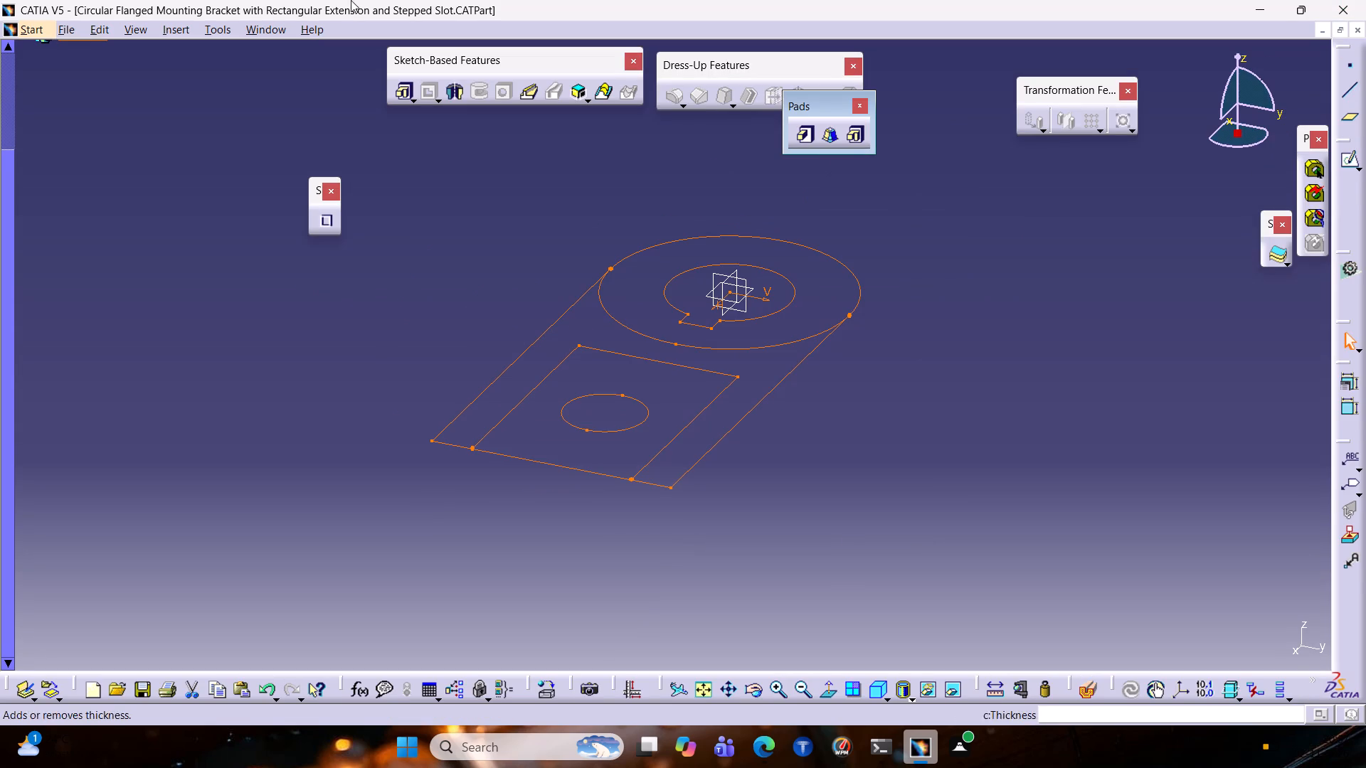
left_click(408, 100)
left_click(406, 92)
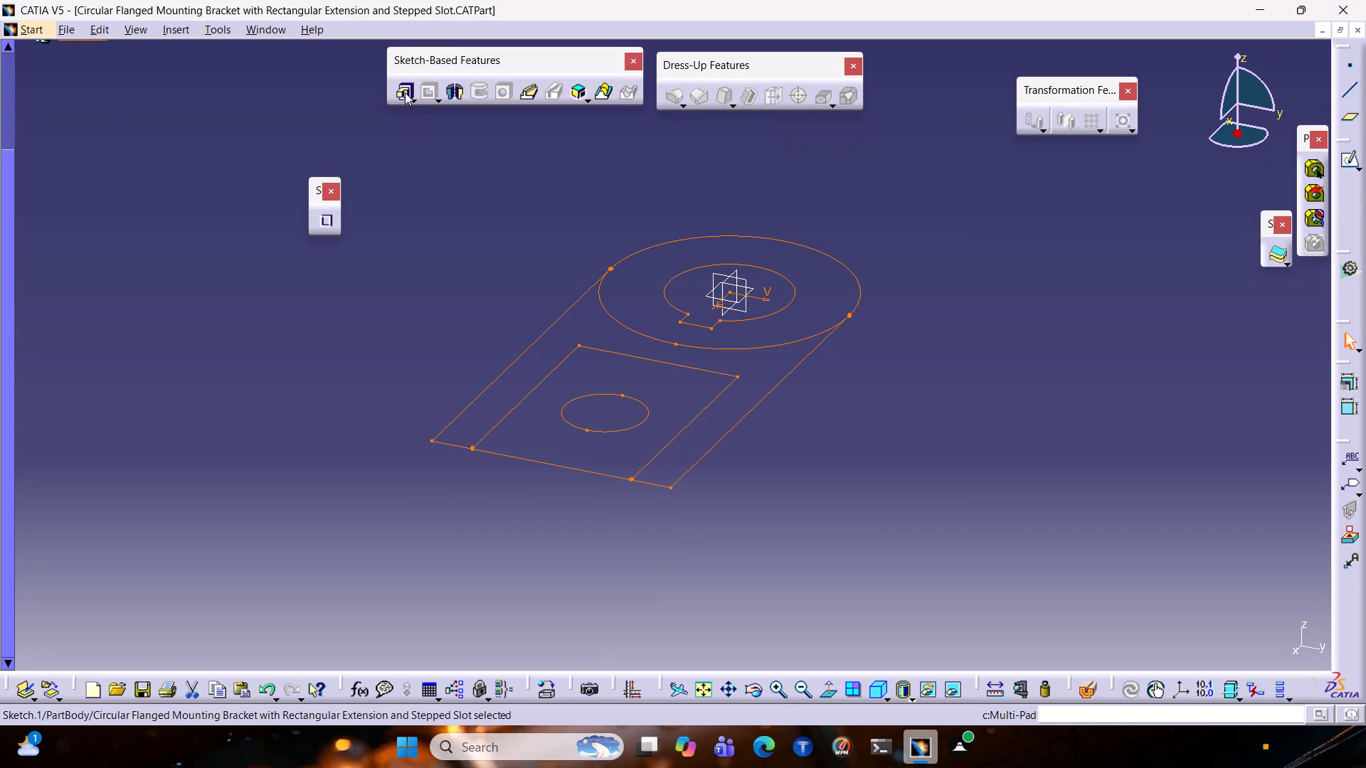
left_click(400, 93)
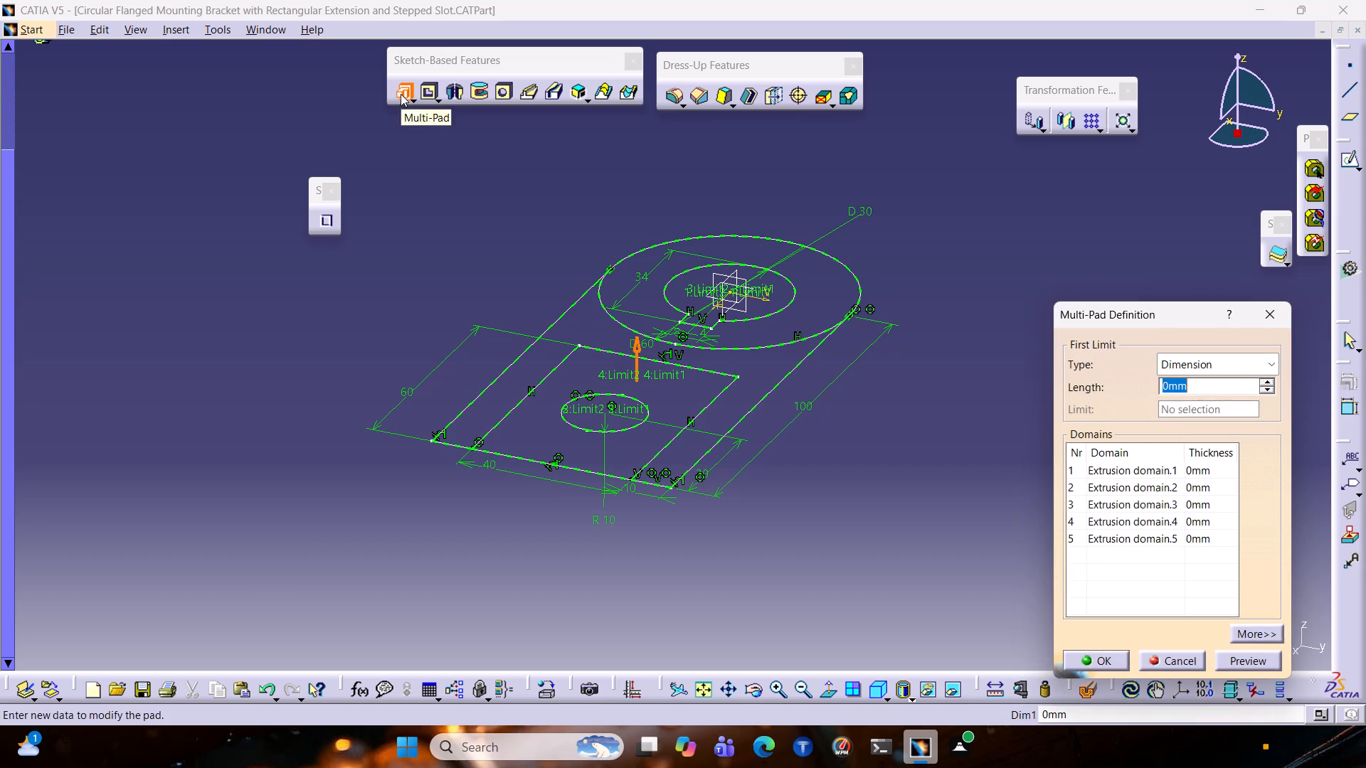
left_click(1193, 475)
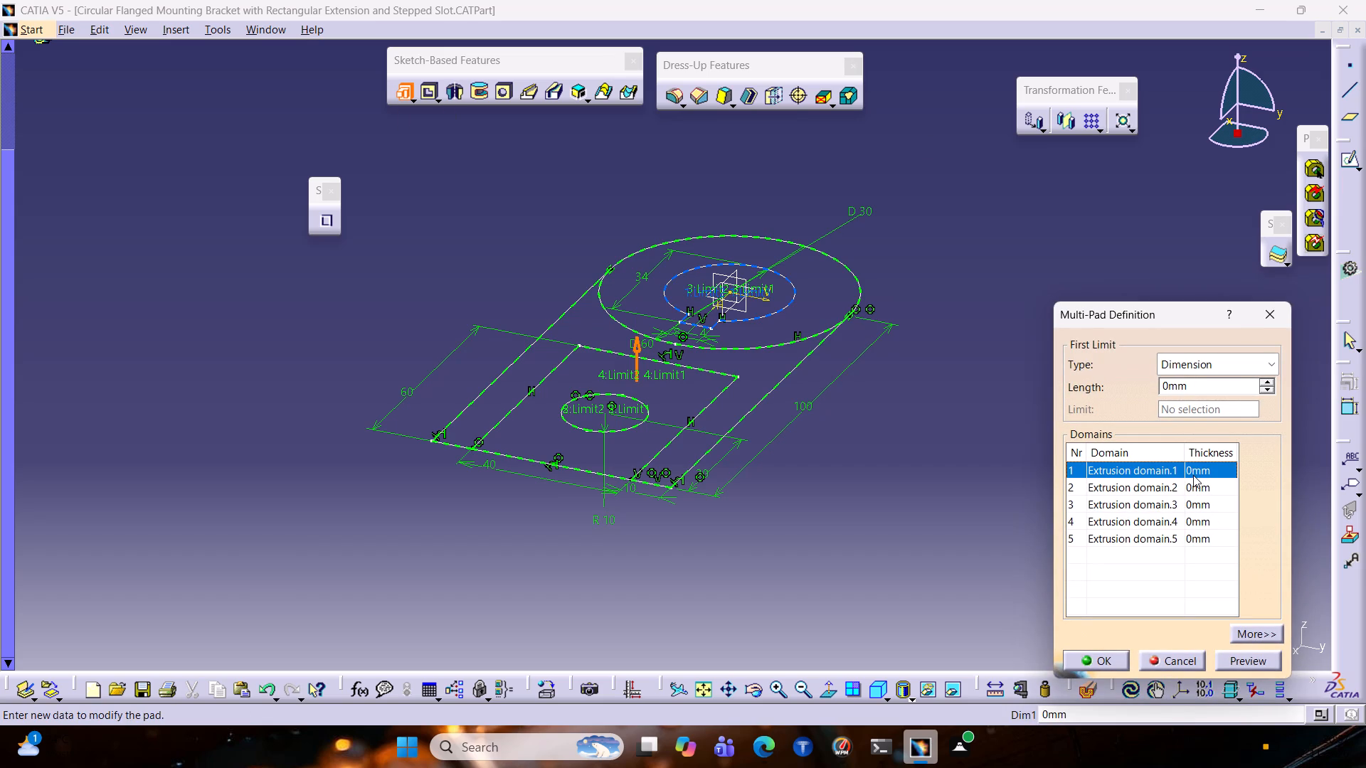
left_click(1183, 491)
left_click(1173, 508)
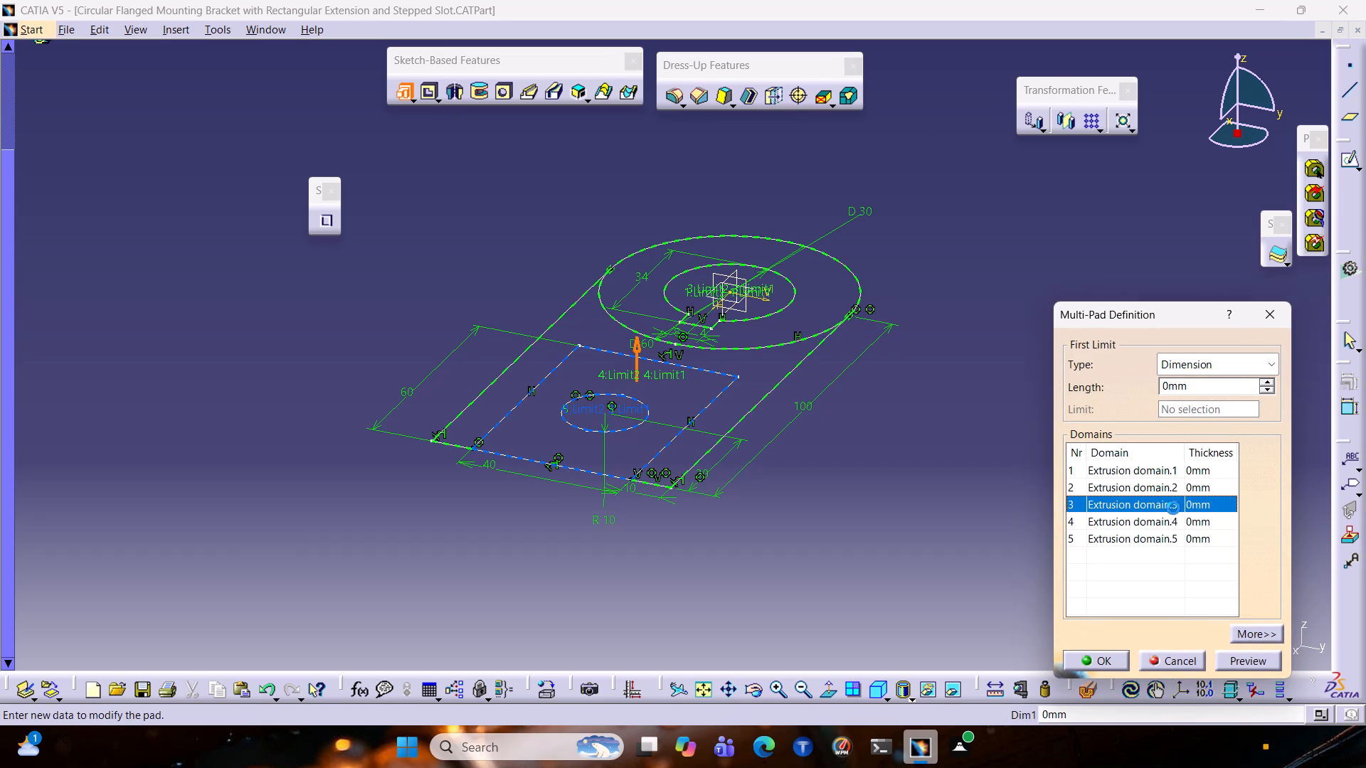
left_click_drag(1193, 391, 1028, 373)
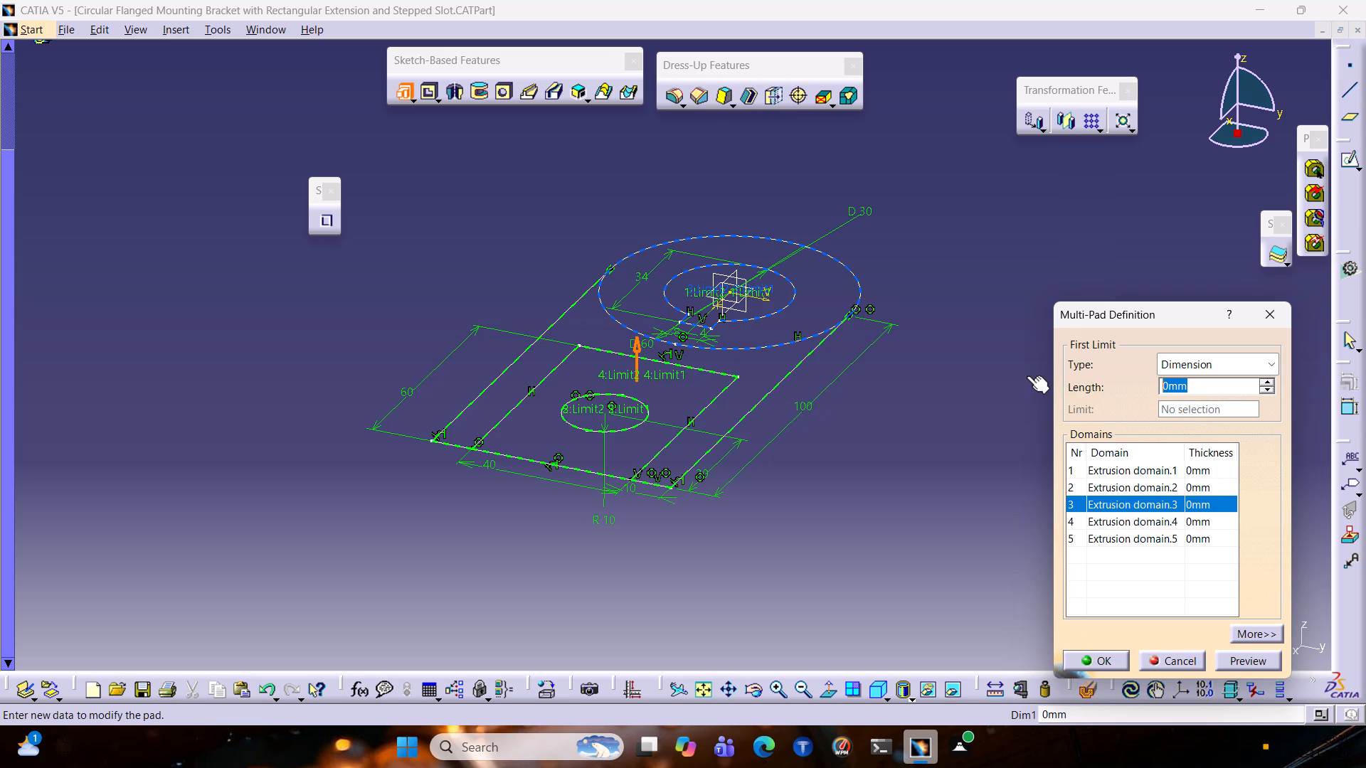
type("40")
Set the U-shaped domain around the inner rectangle to 25 mm thickness and preview the Multi-Pad.
left_click(1198, 527)
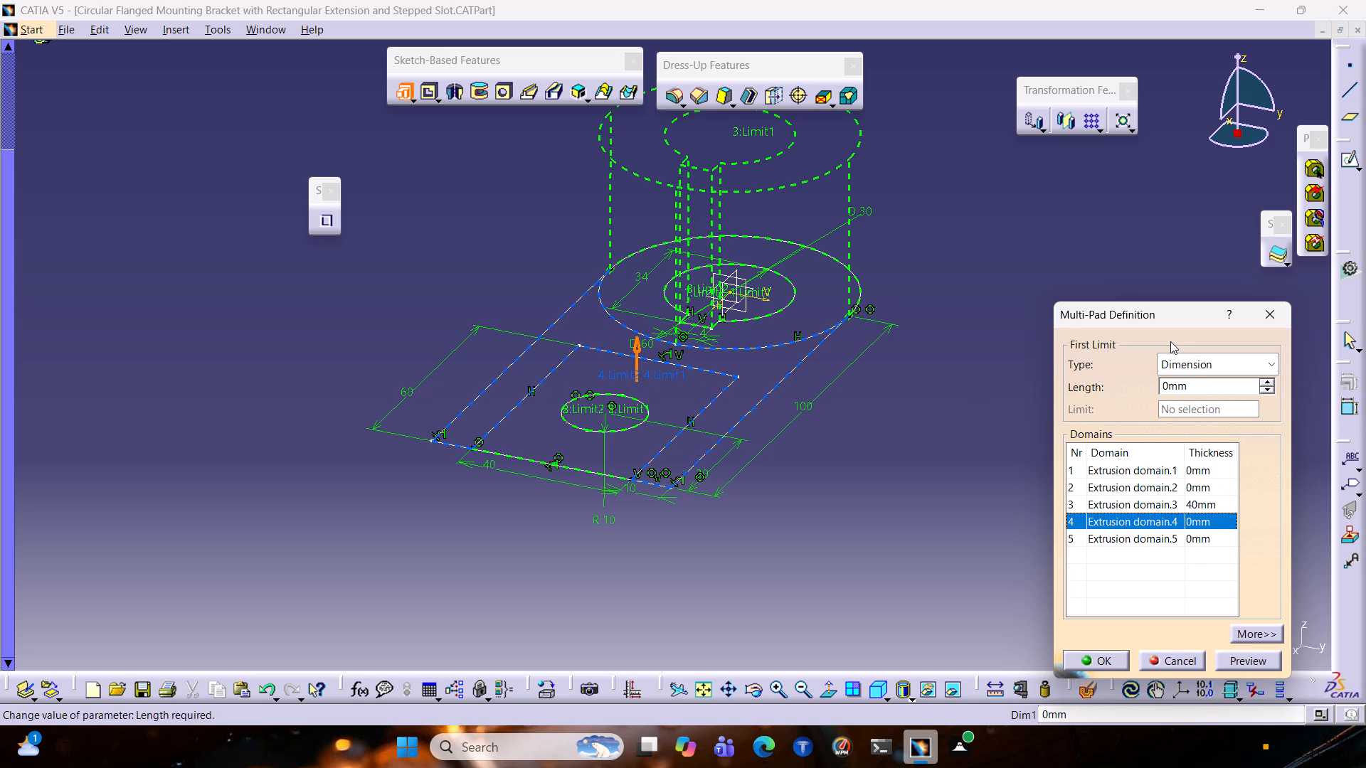
left_click(1151, 543)
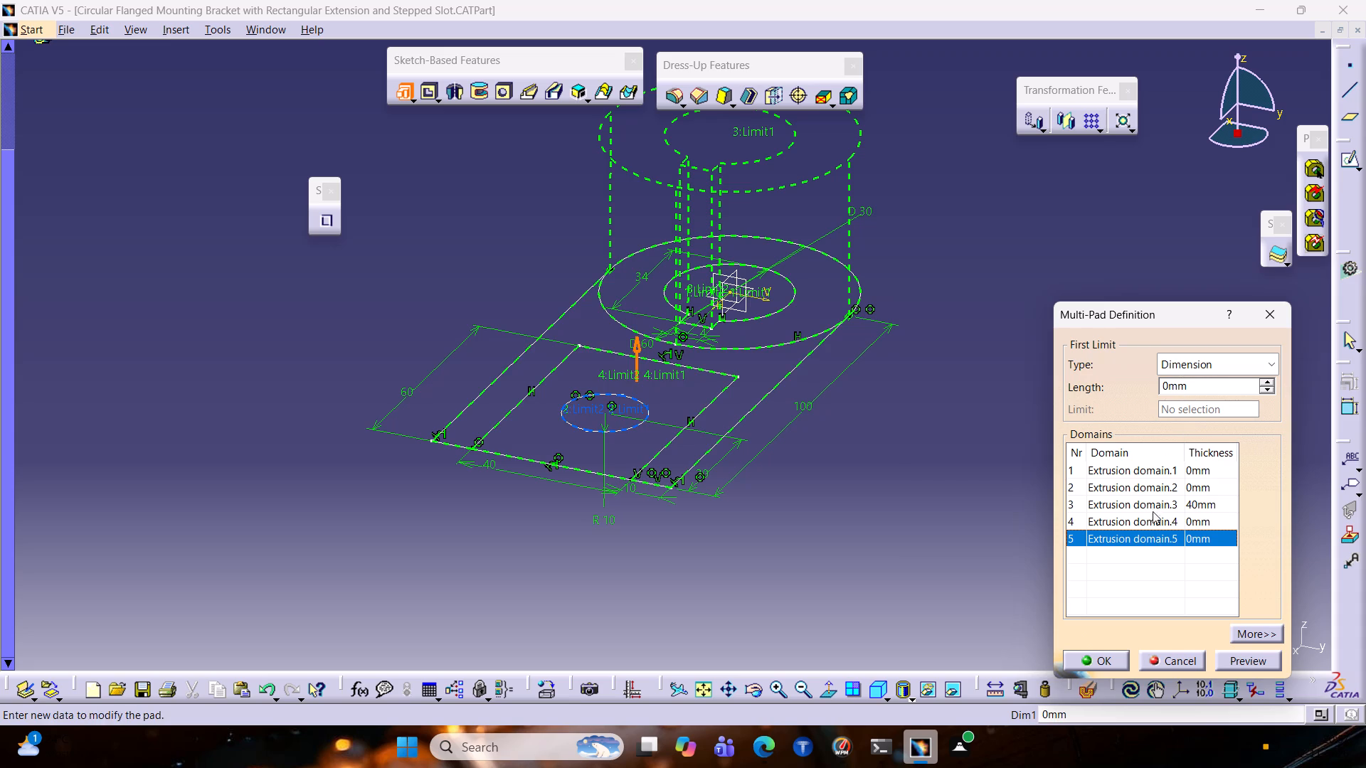
left_click(1163, 526)
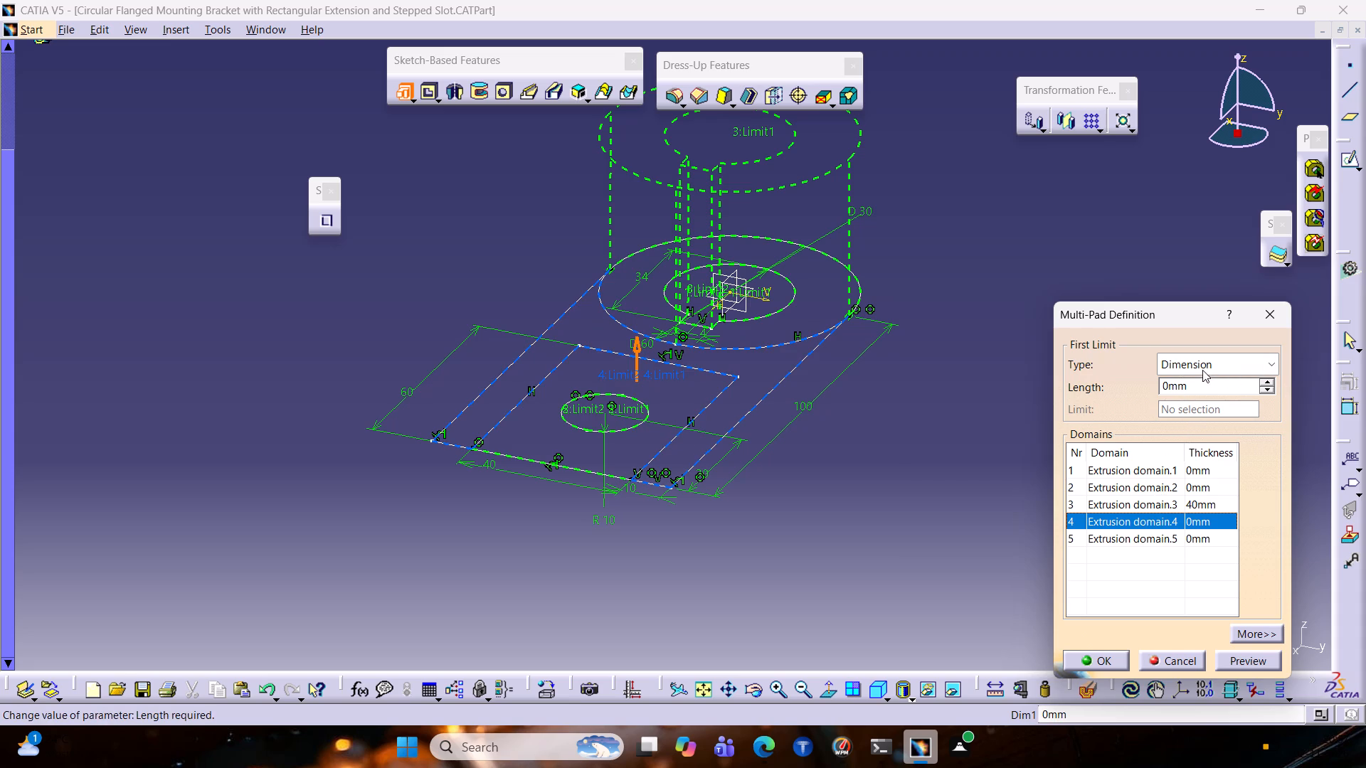
left_click_drag(1195, 380, 1129, 393)
type("25")
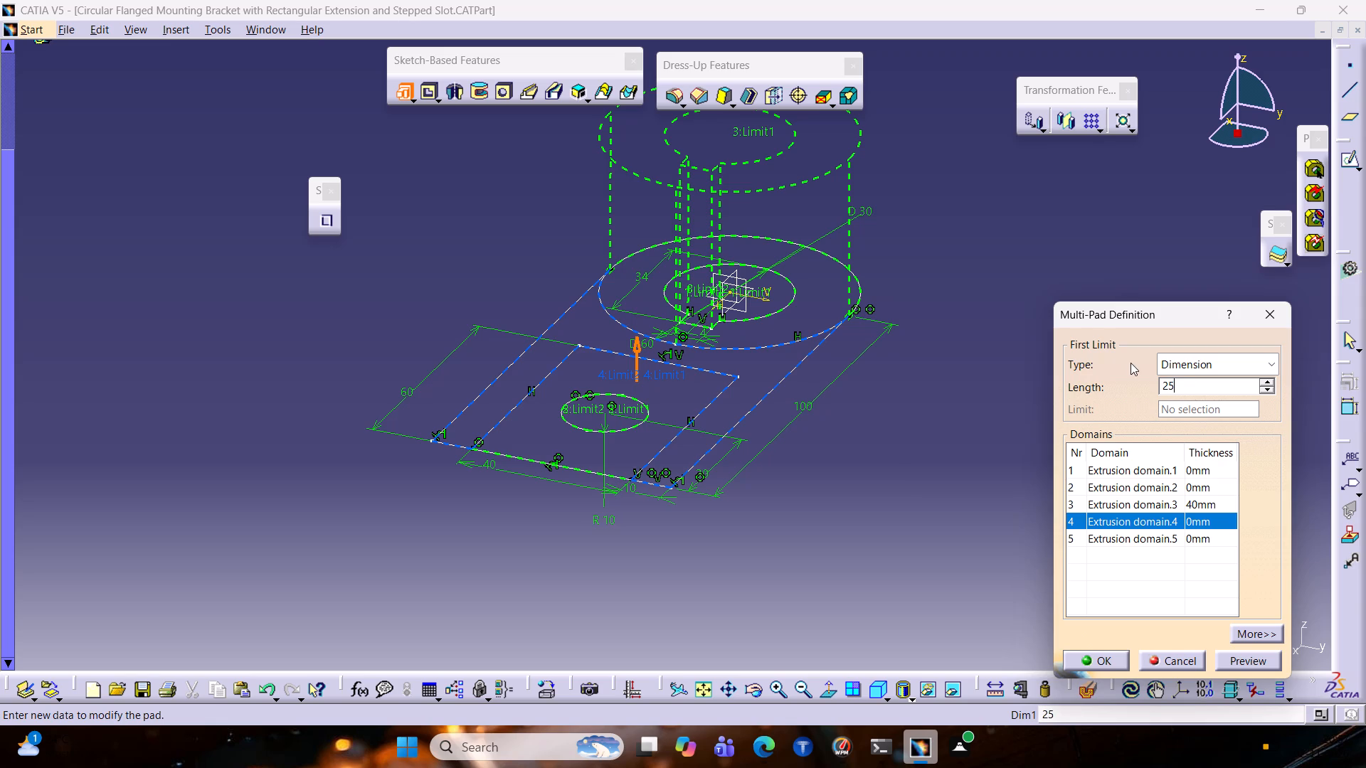
scroll(1131, 363, "down", 1)
left_click(1267, 667)
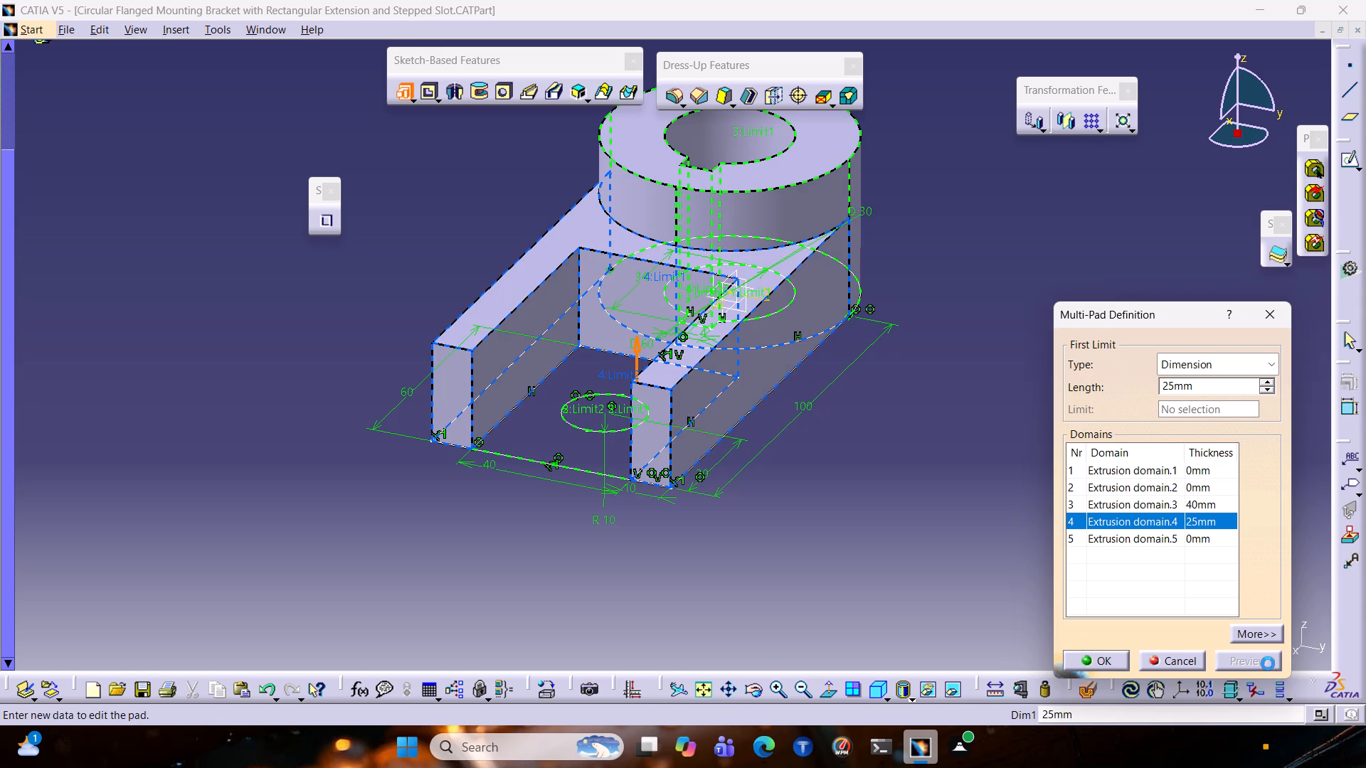
Set the inner rectangle domain around the R10 hole to 25 mm thickness and preview the Multi-Pad.
left_click(1184, 472)
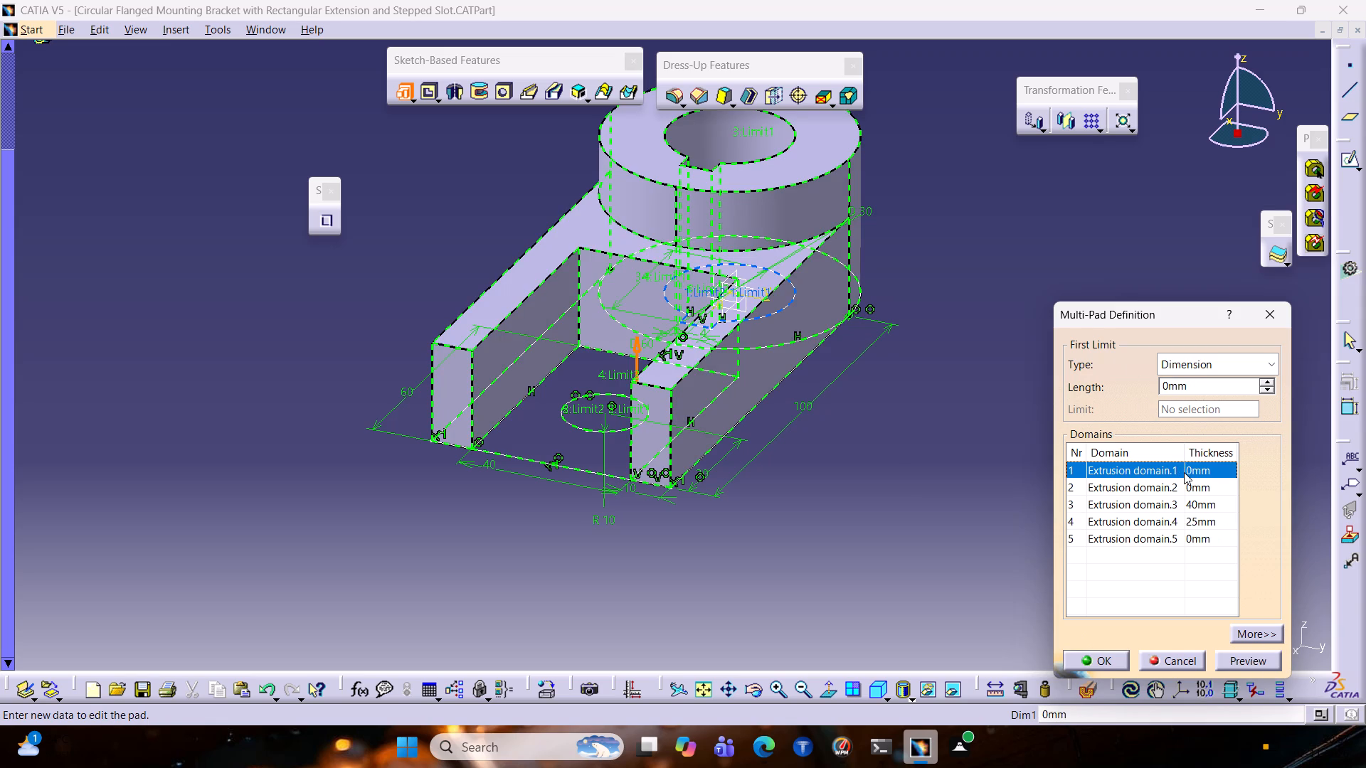
left_click(1187, 489)
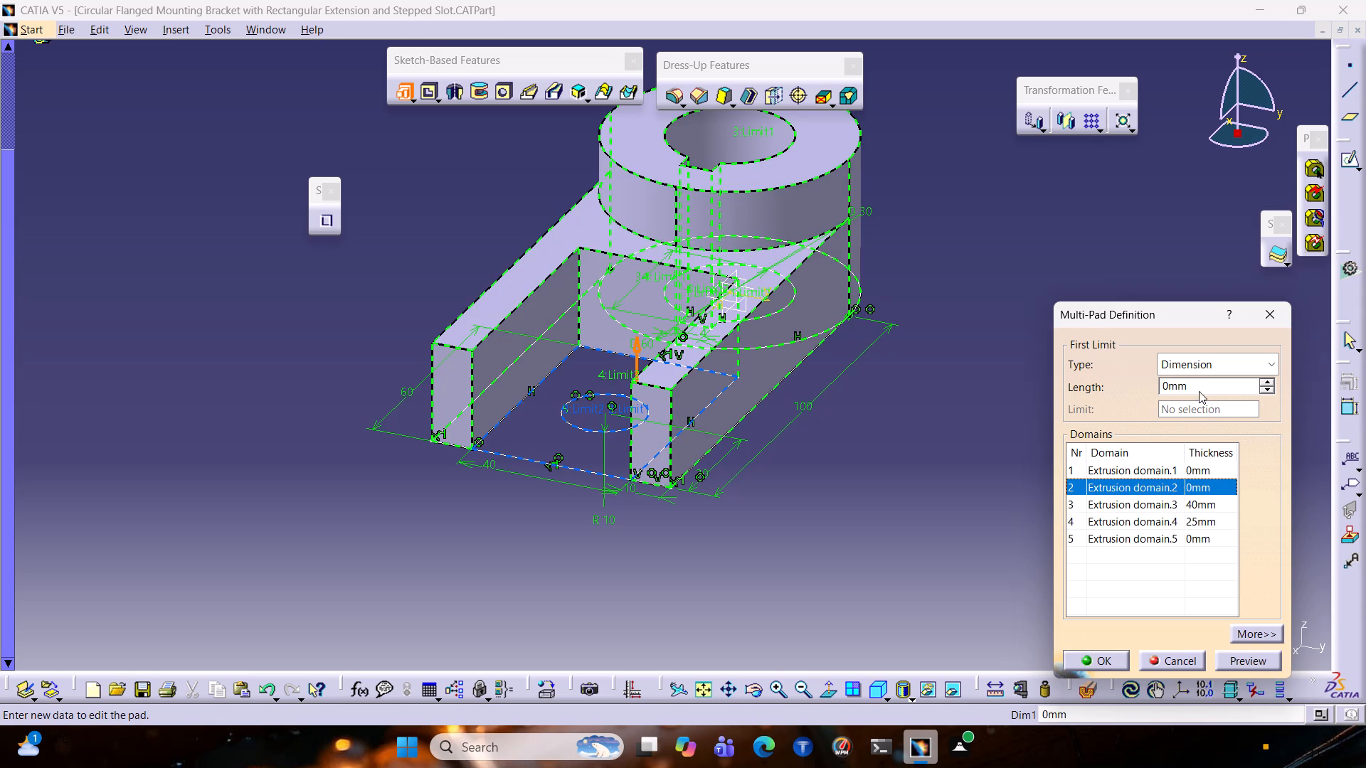
left_click_drag(1199, 385, 1140, 390)
key("2")
key("5")
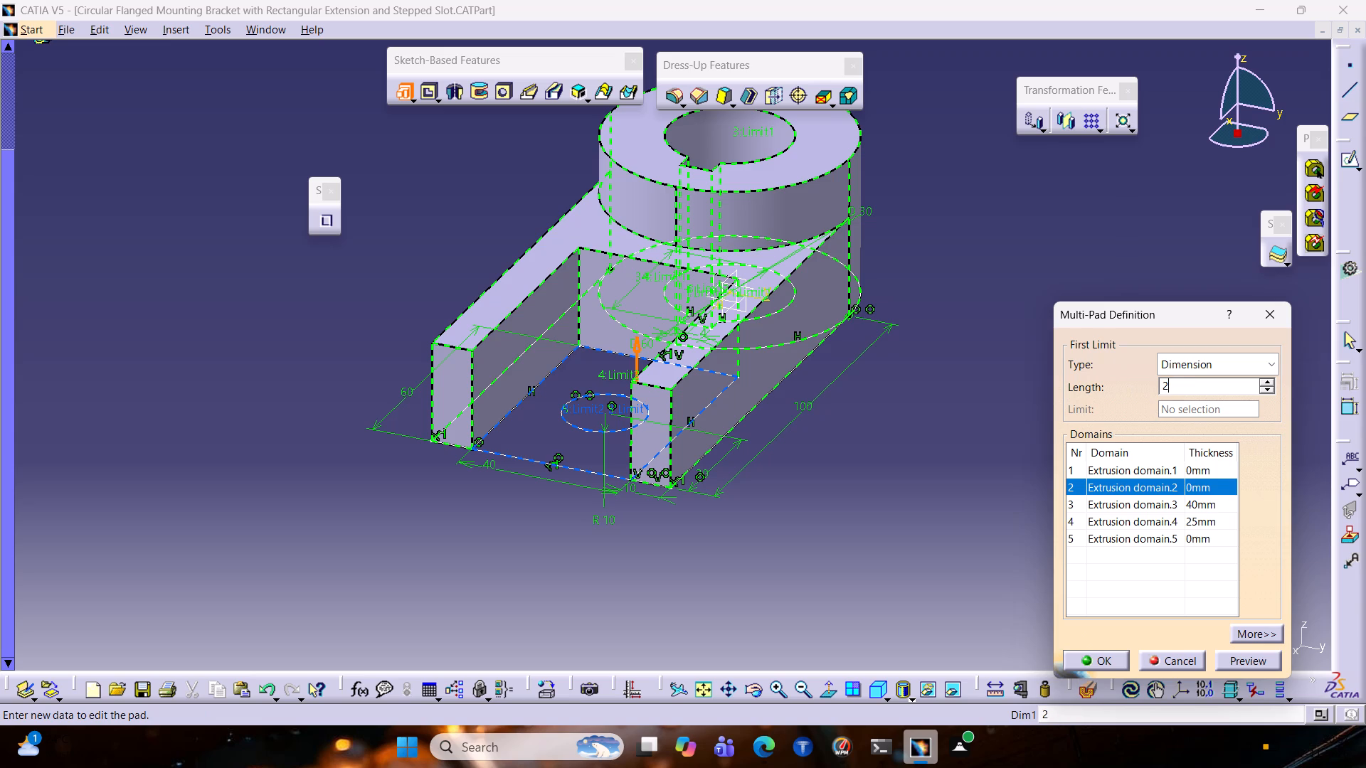
left_click(1230, 658)
Check the previewed bracket solid from several sides and accept the Multi-Pad.
middle_click_drag(895, 449, 894, 452)
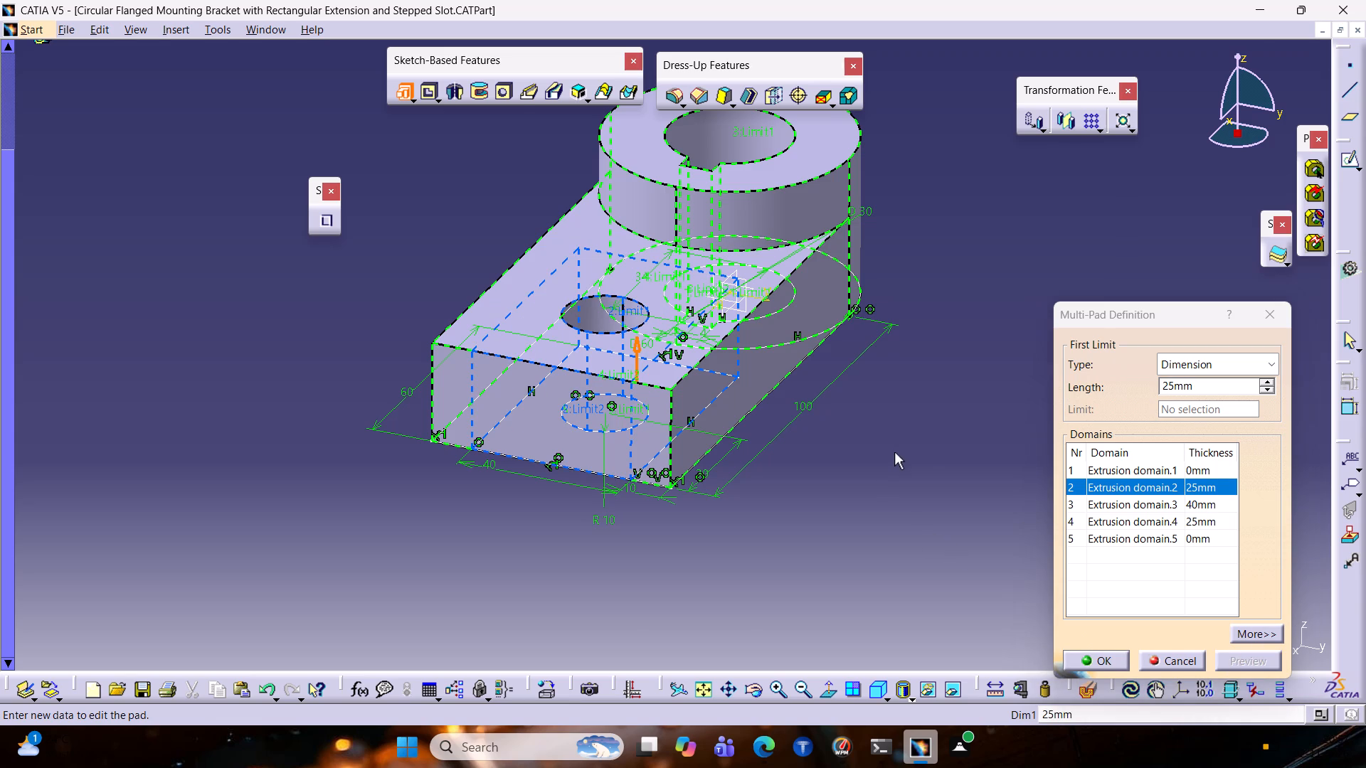
middle_click_drag(894, 452, 797, 538)
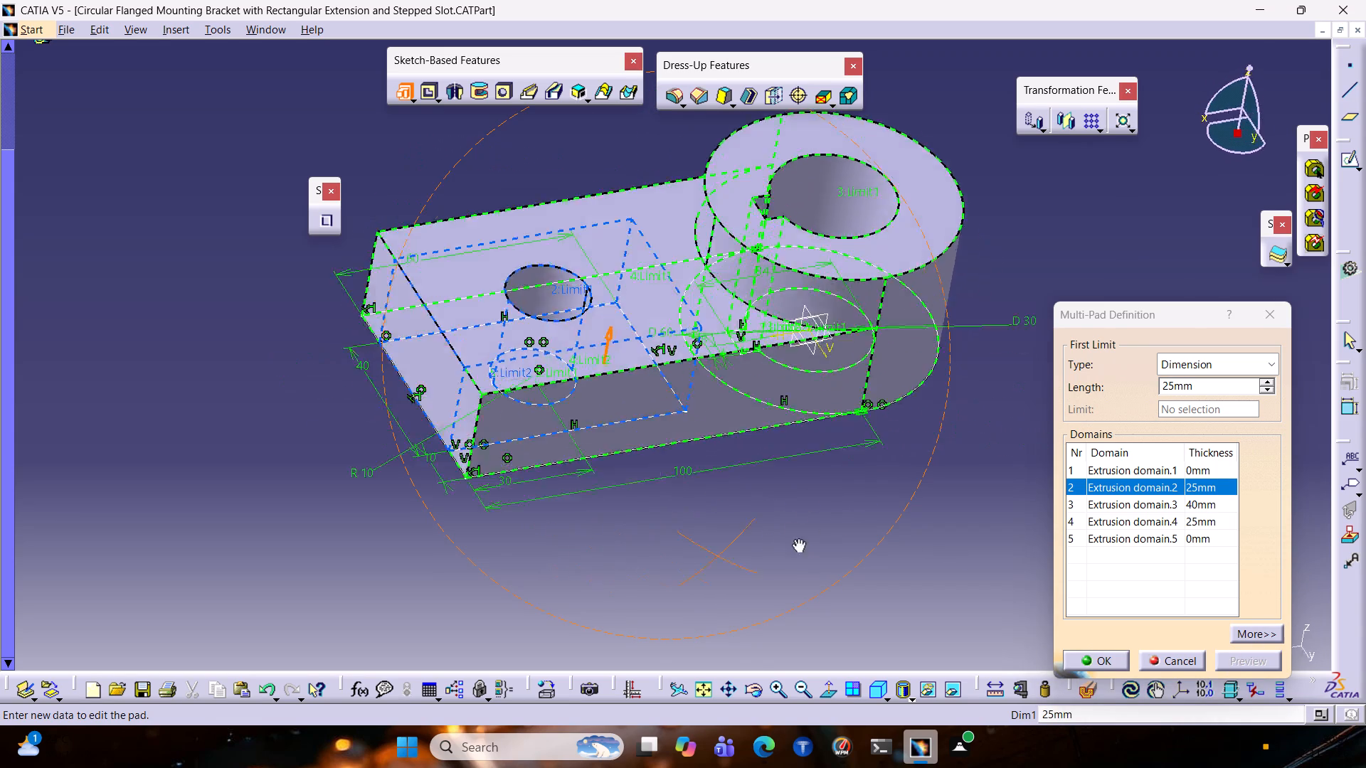
middle_click_drag(797, 538, 990, 439)
middle_click_drag(709, 605, 881, 581, "ctrl")
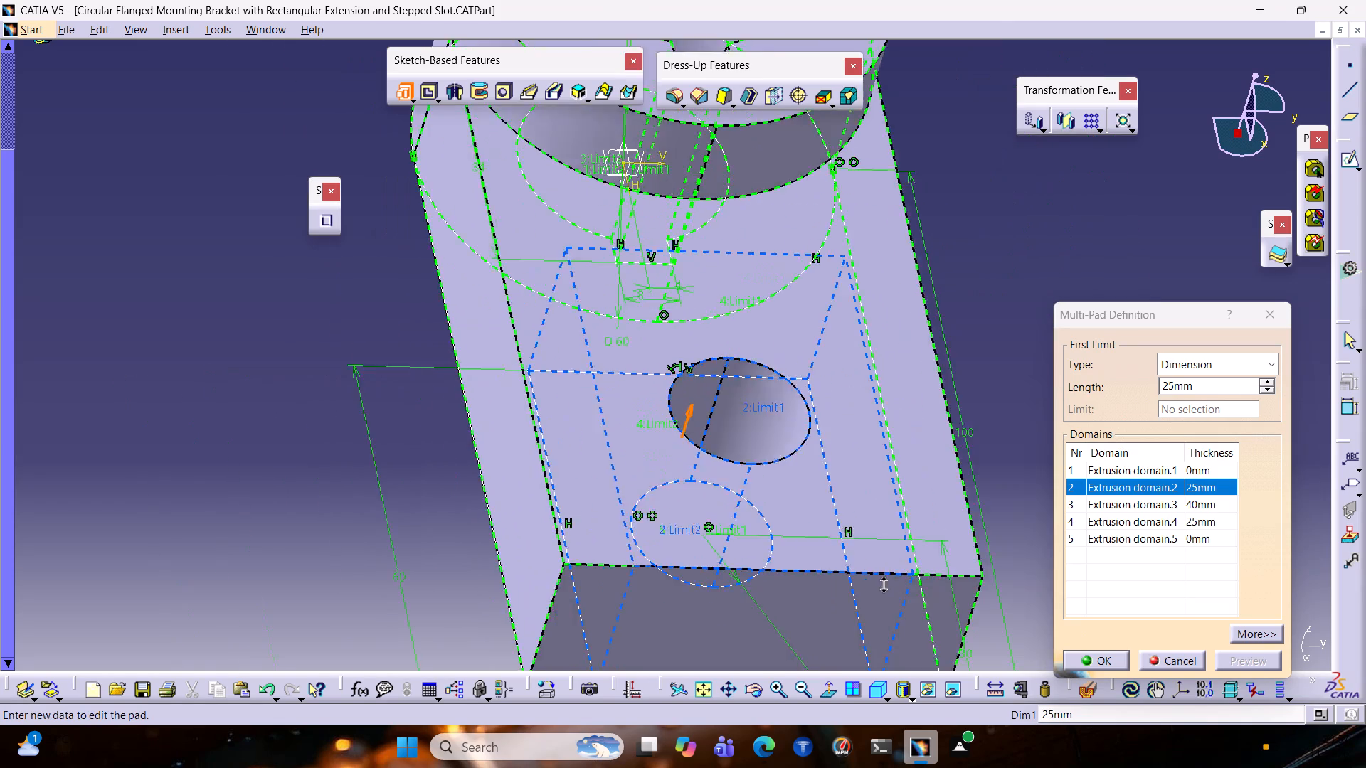
middle_click_drag(881, 581, 849, 611, "ctrl")
middle_click_drag(837, 626, 1123, 378)
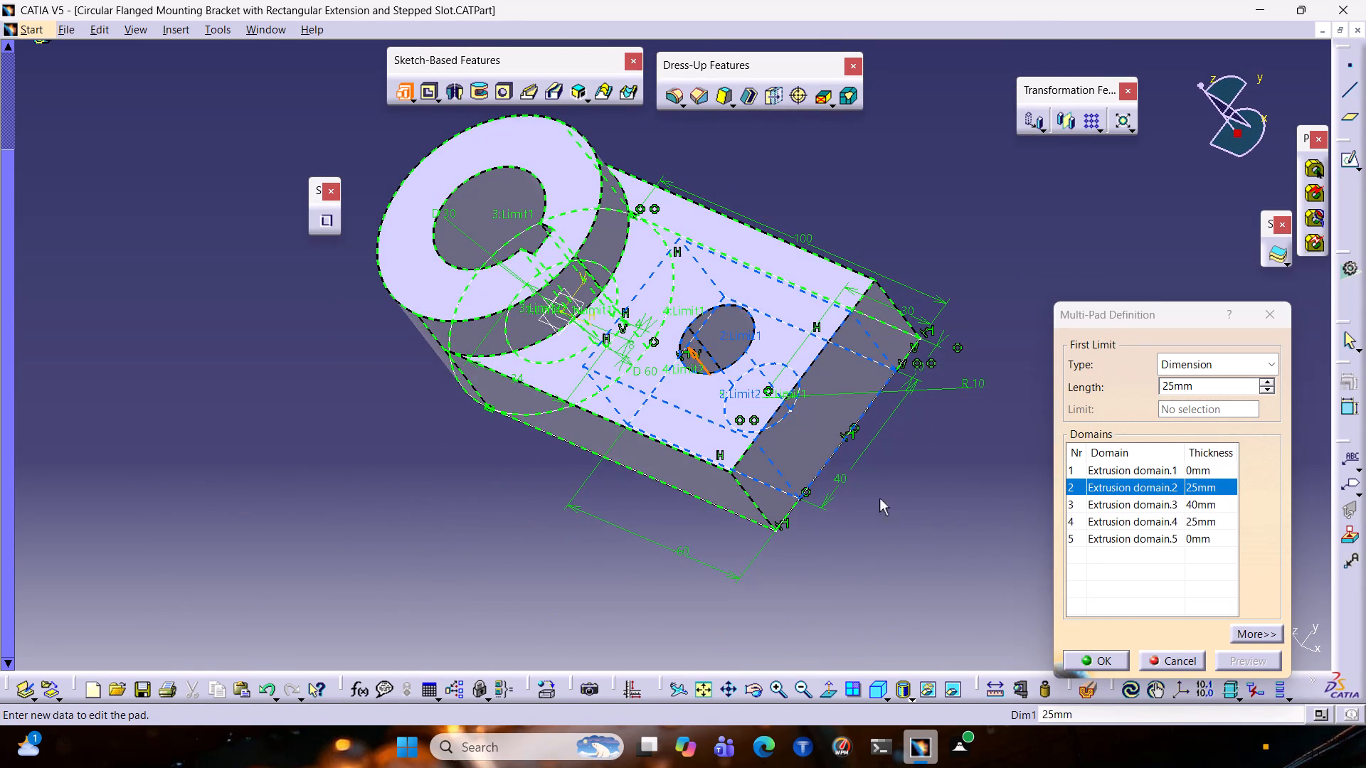
middle_click_drag(846, 549, 918, 556, "ctrl")
middle_click_drag(930, 604, 1073, 472)
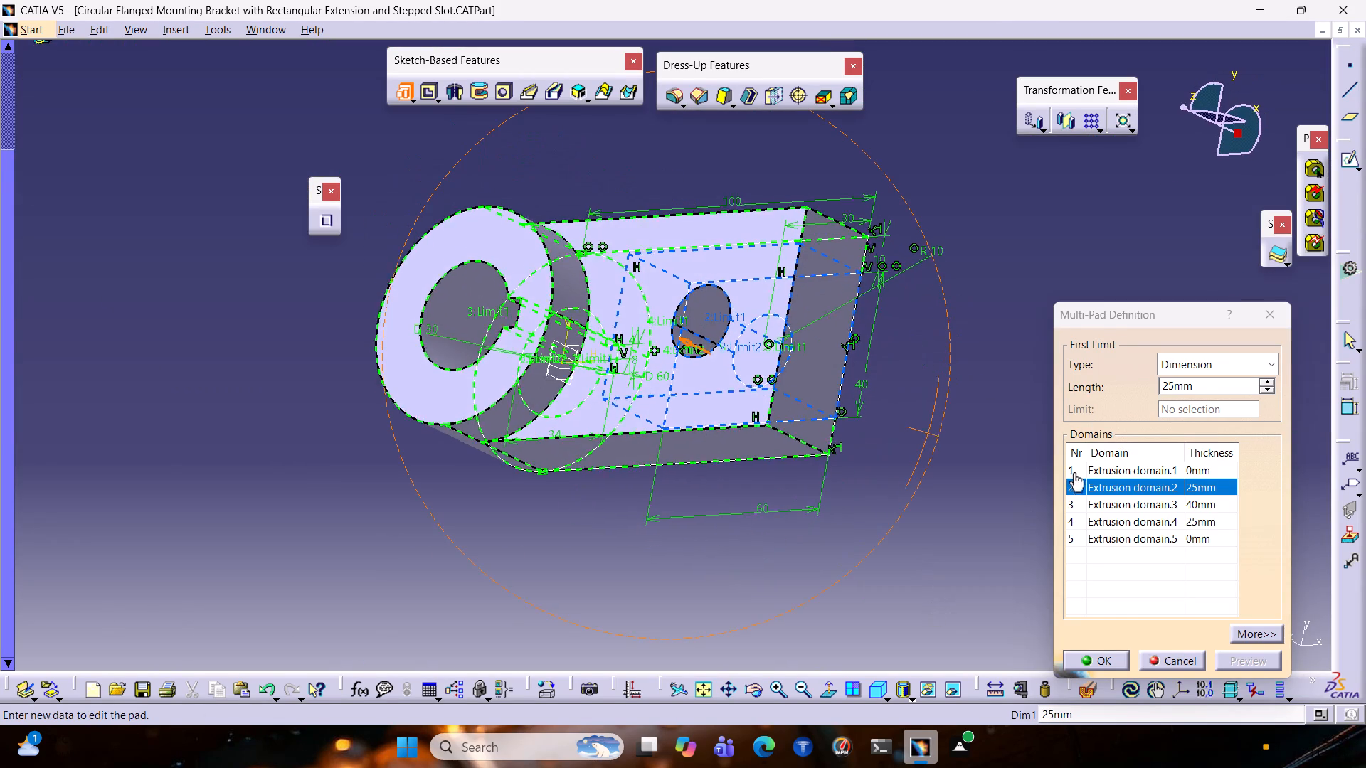
middle_click_drag(1073, 472, 1074, 470)
scroll(1082, 464, "up", 3)
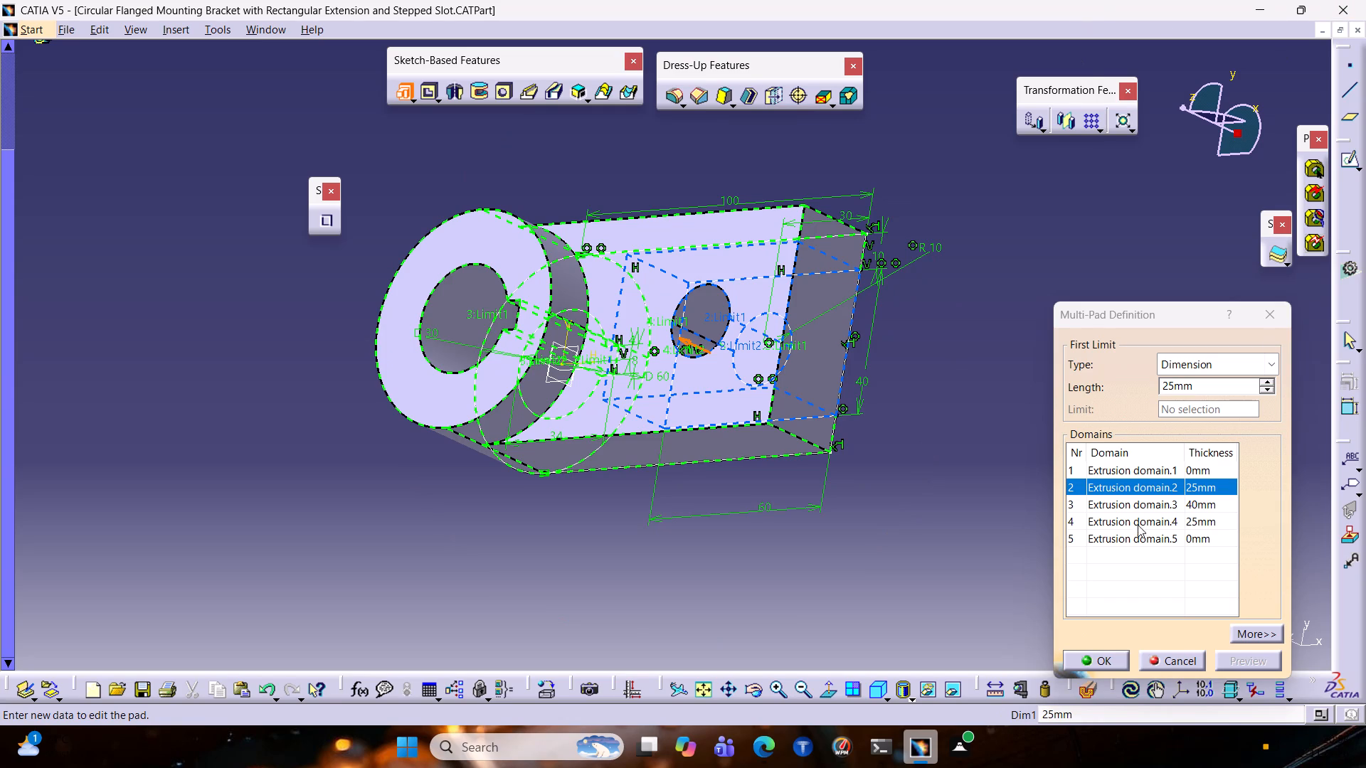
left_click(1108, 666)
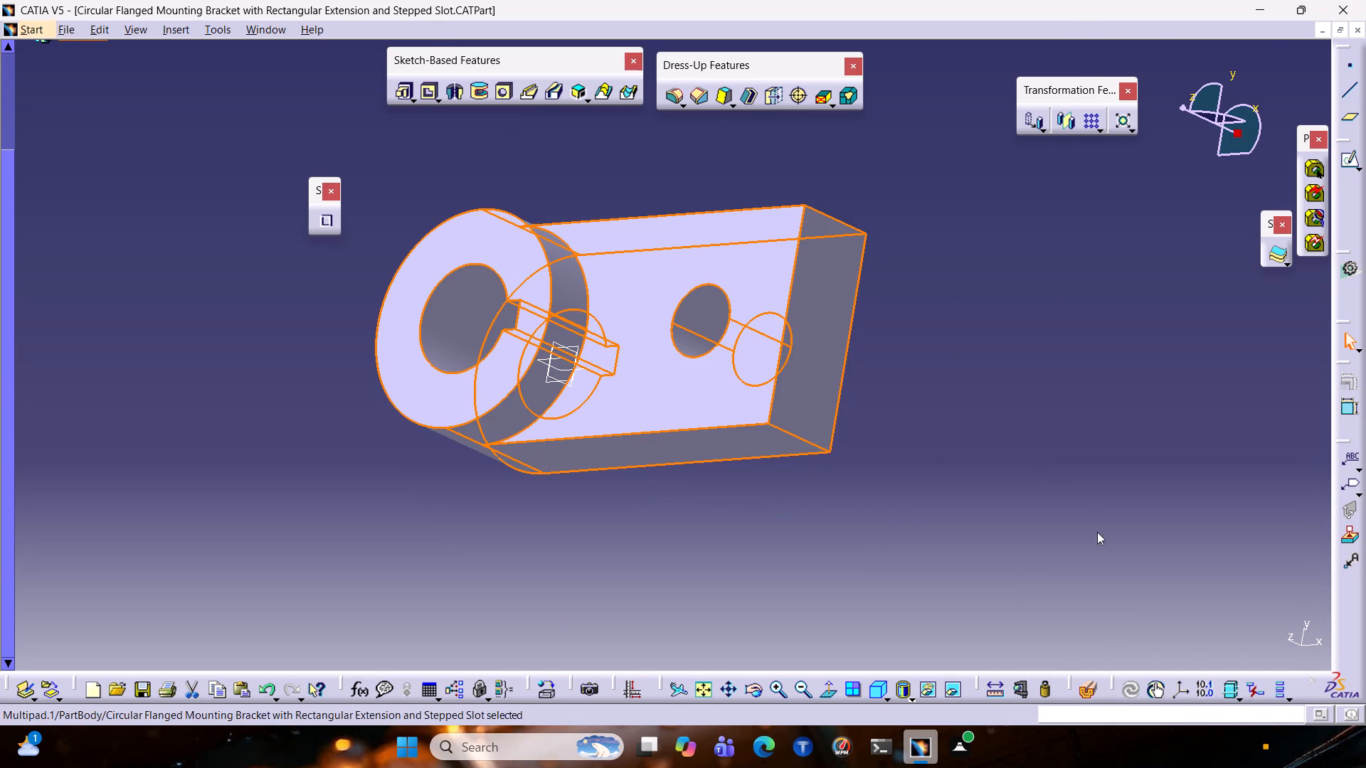
left_click(1037, 405)
Examine the finished bracket in the standard right, left, top, isometric and front views.
middle_click_drag(980, 400, 956, 445, "ctrl")
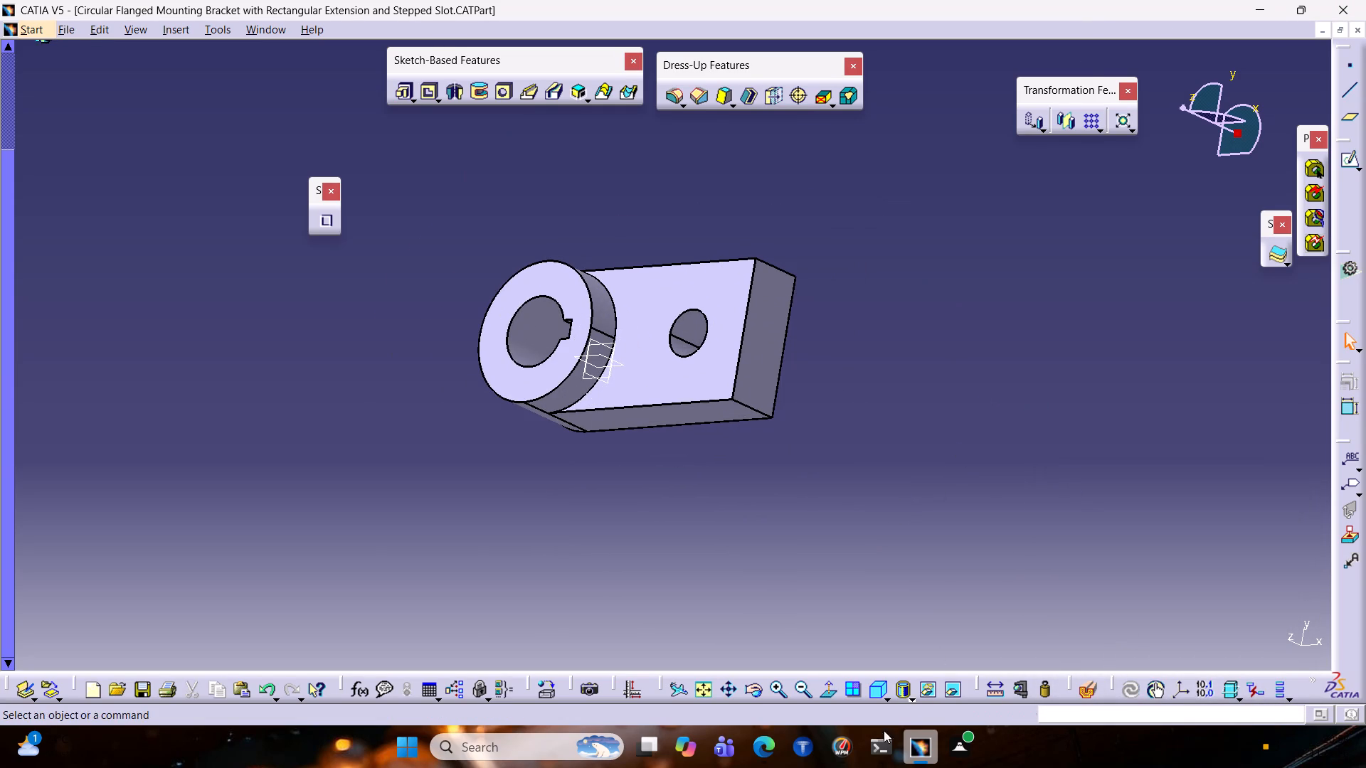
left_click(887, 697)
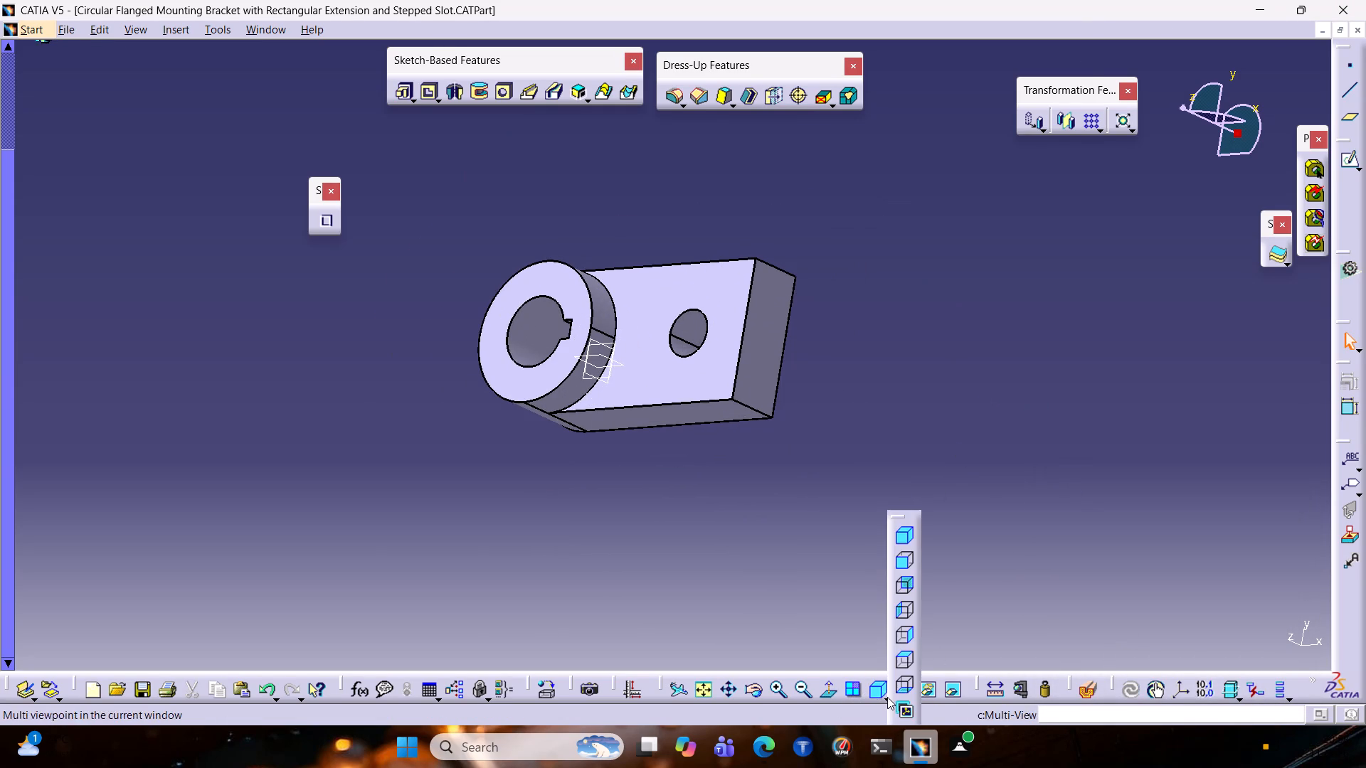
left_click(909, 635)
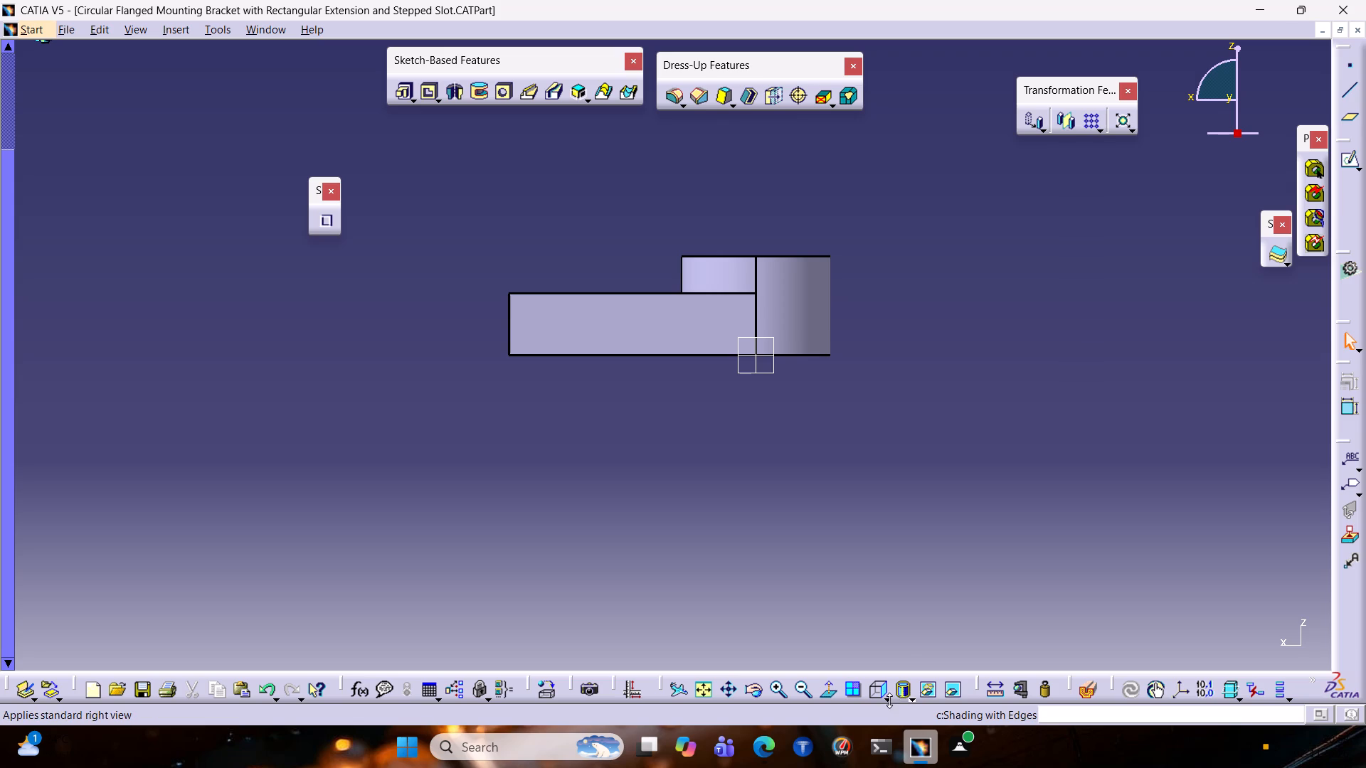
left_click(886, 700)
left_click(906, 607)
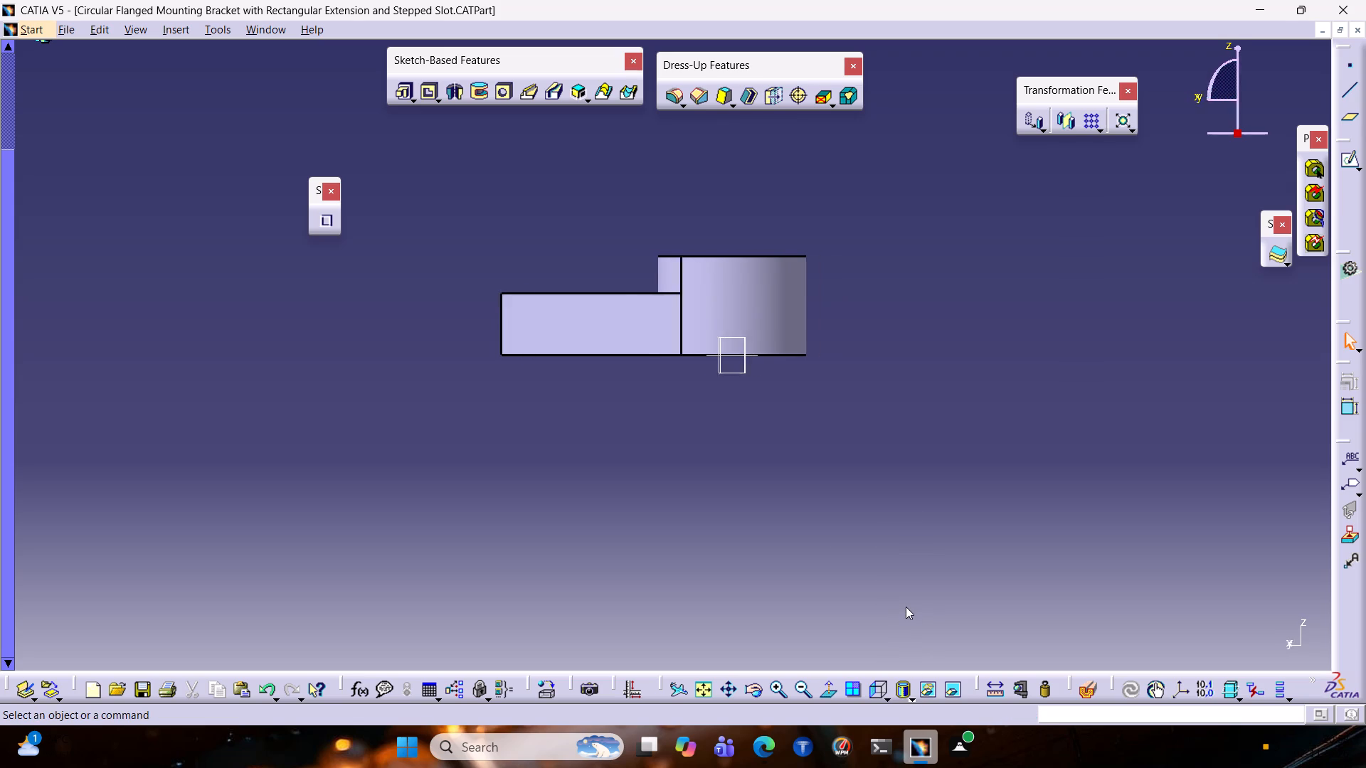
left_click(886, 700)
left_click(887, 696)
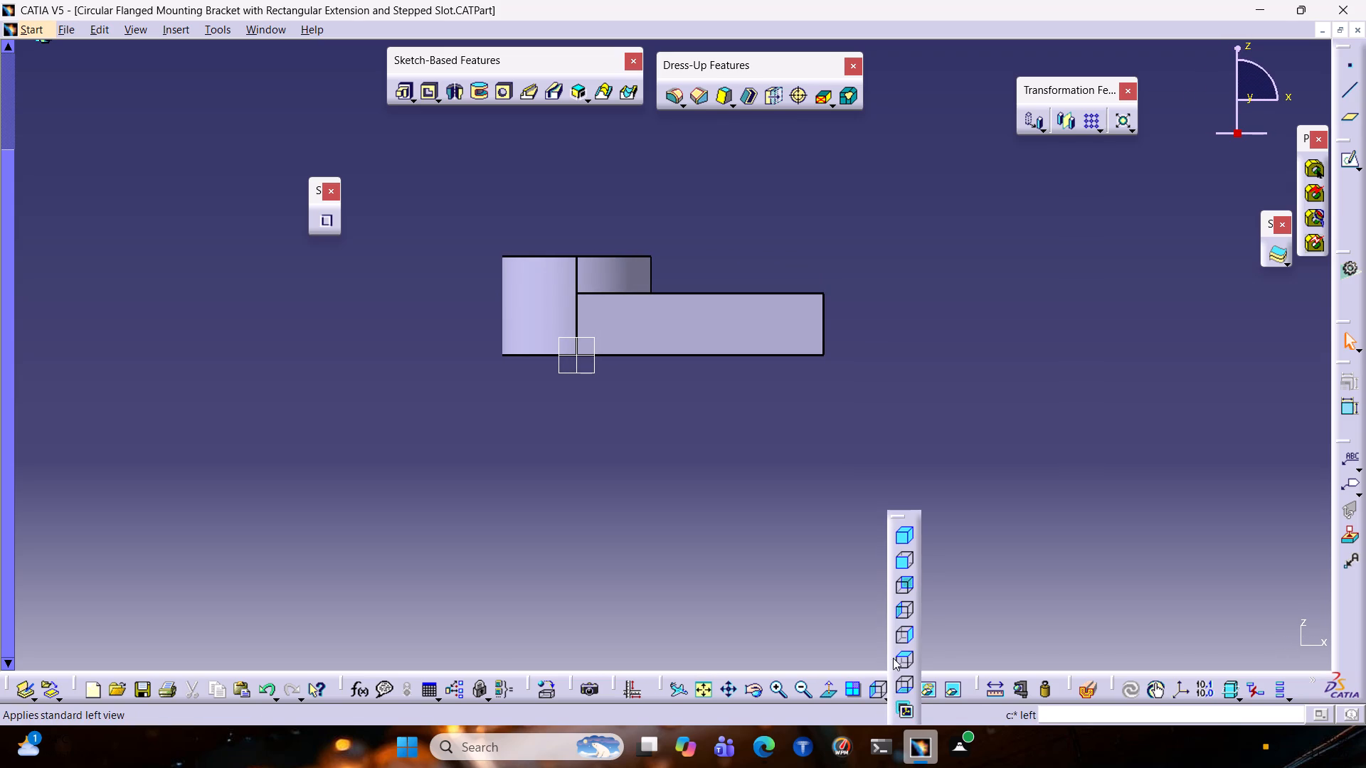
left_click(902, 659)
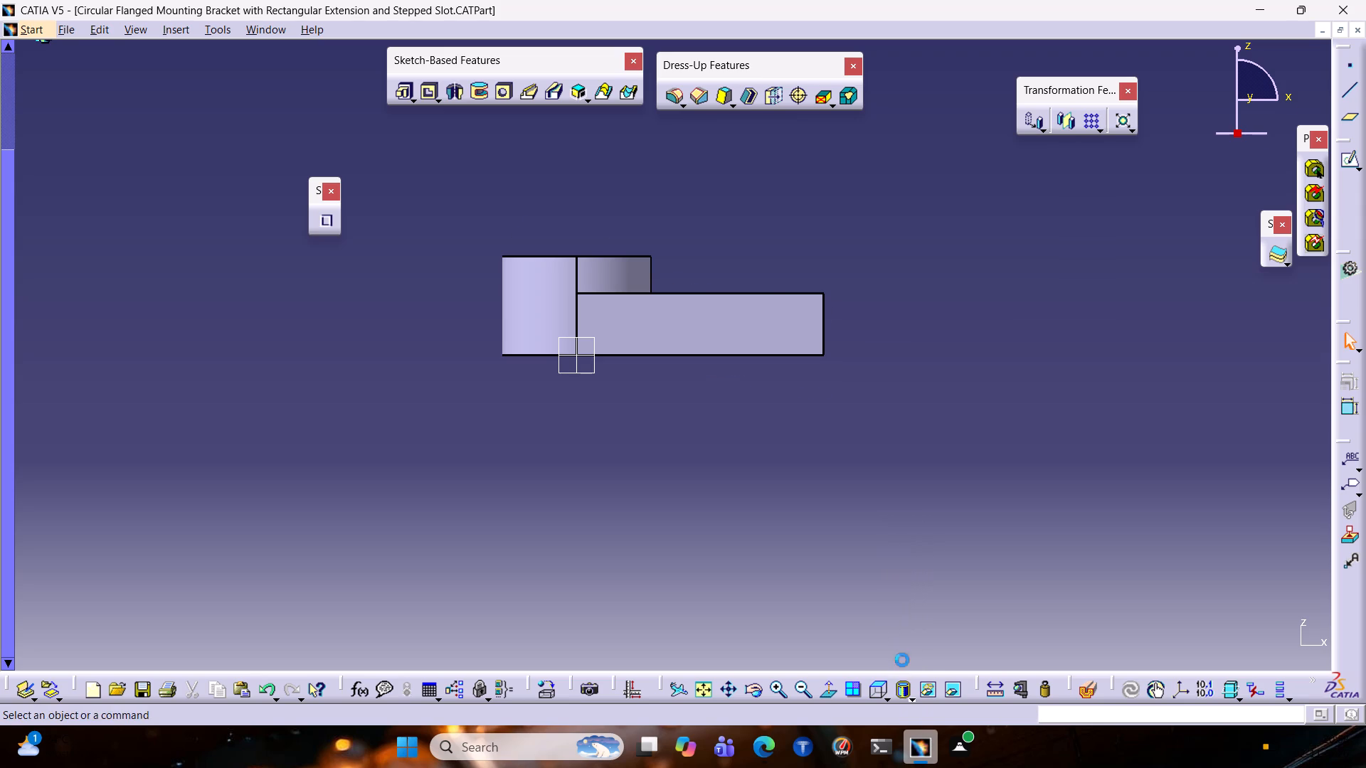
left_click(886, 700)
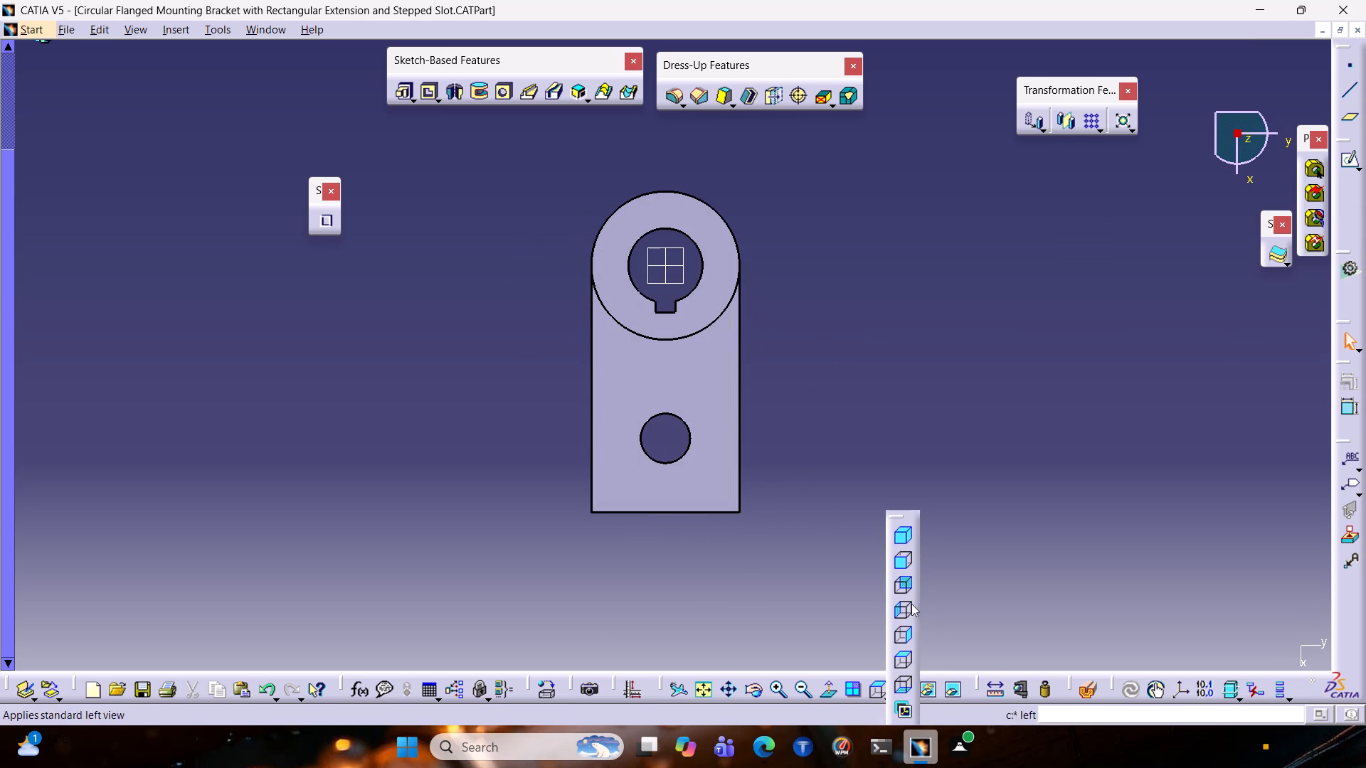
left_click(904, 656)
left_click(884, 699)
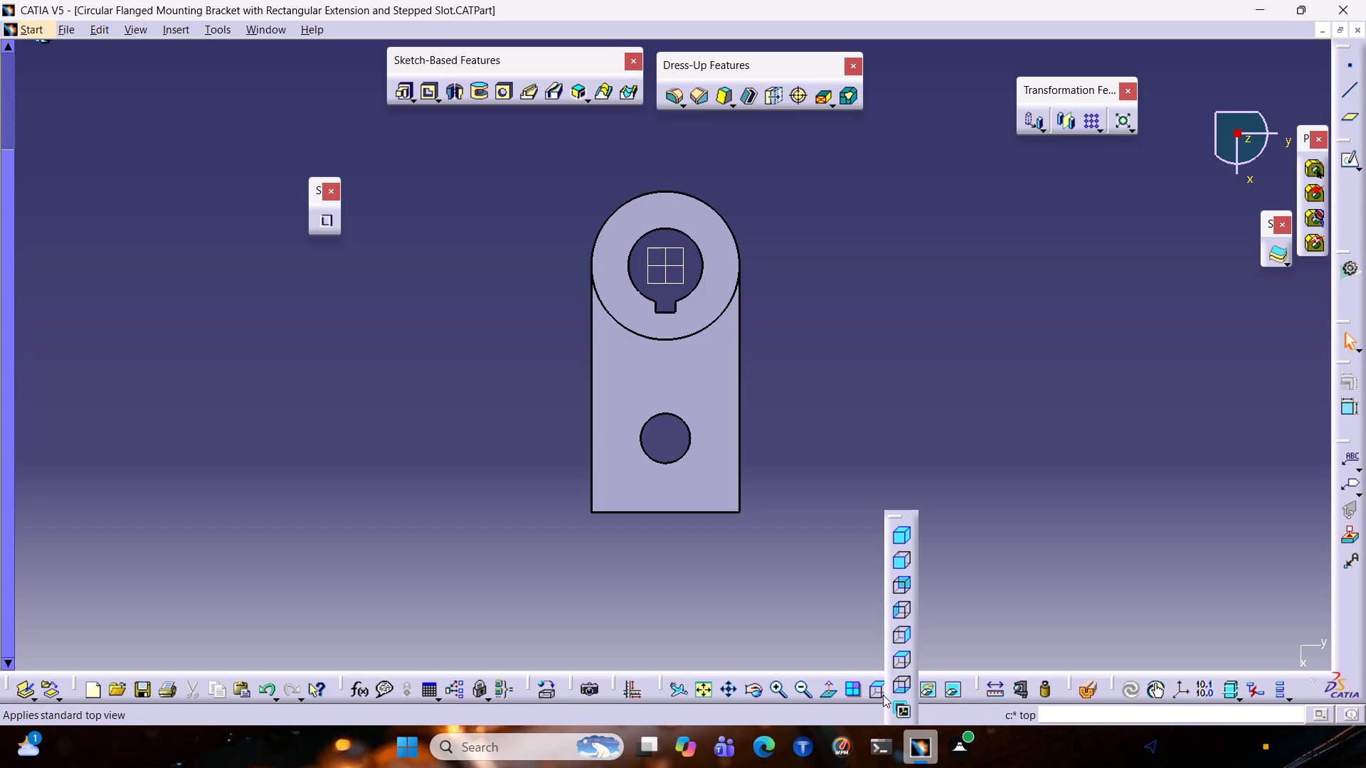
left_click(901, 538)
left_click(884, 692)
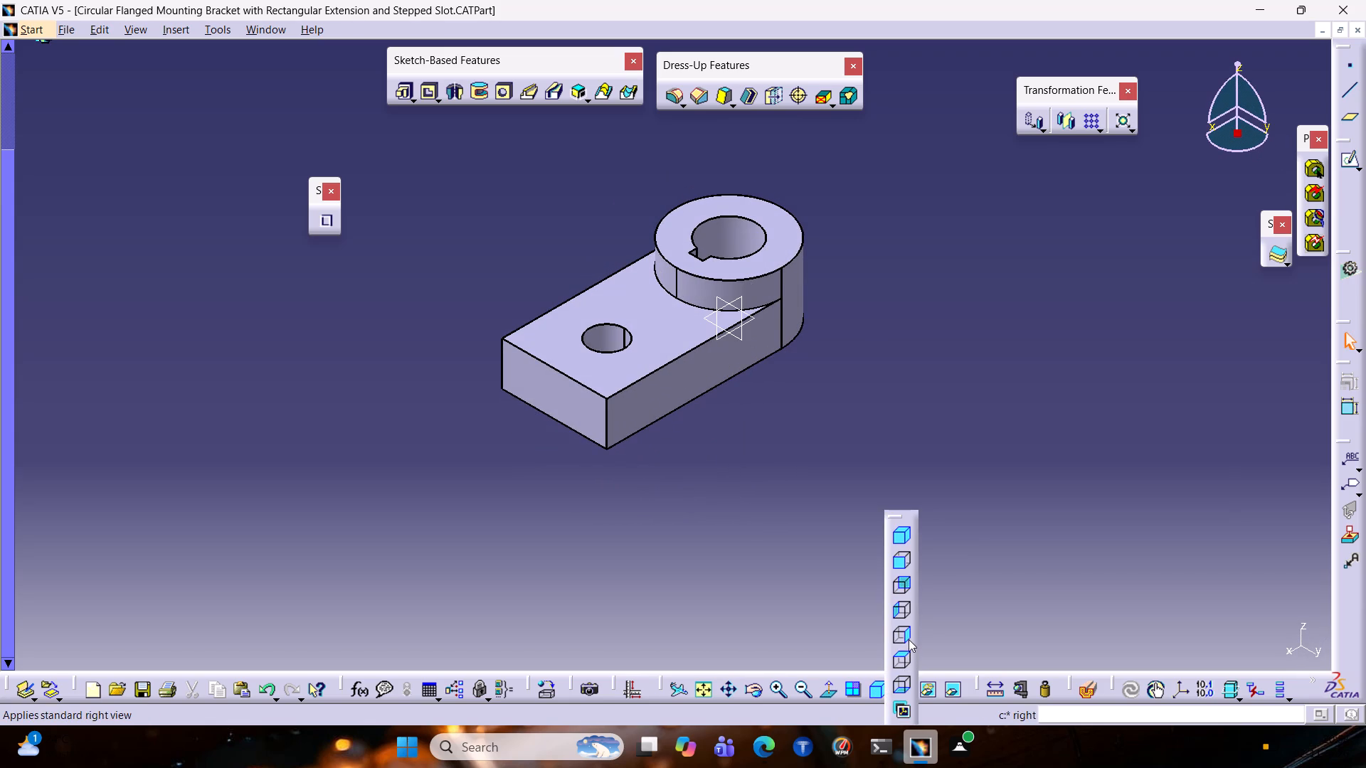
left_click(909, 636)
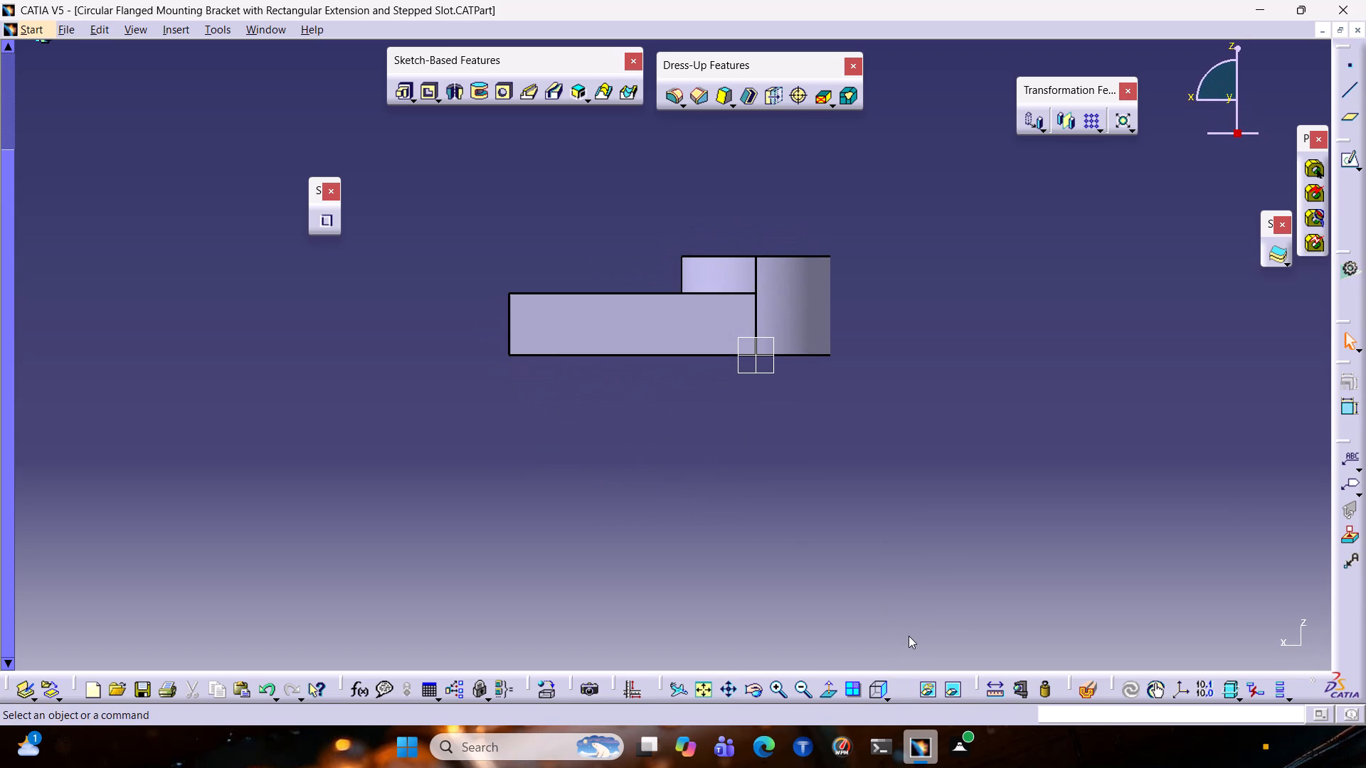
left_click(882, 695)
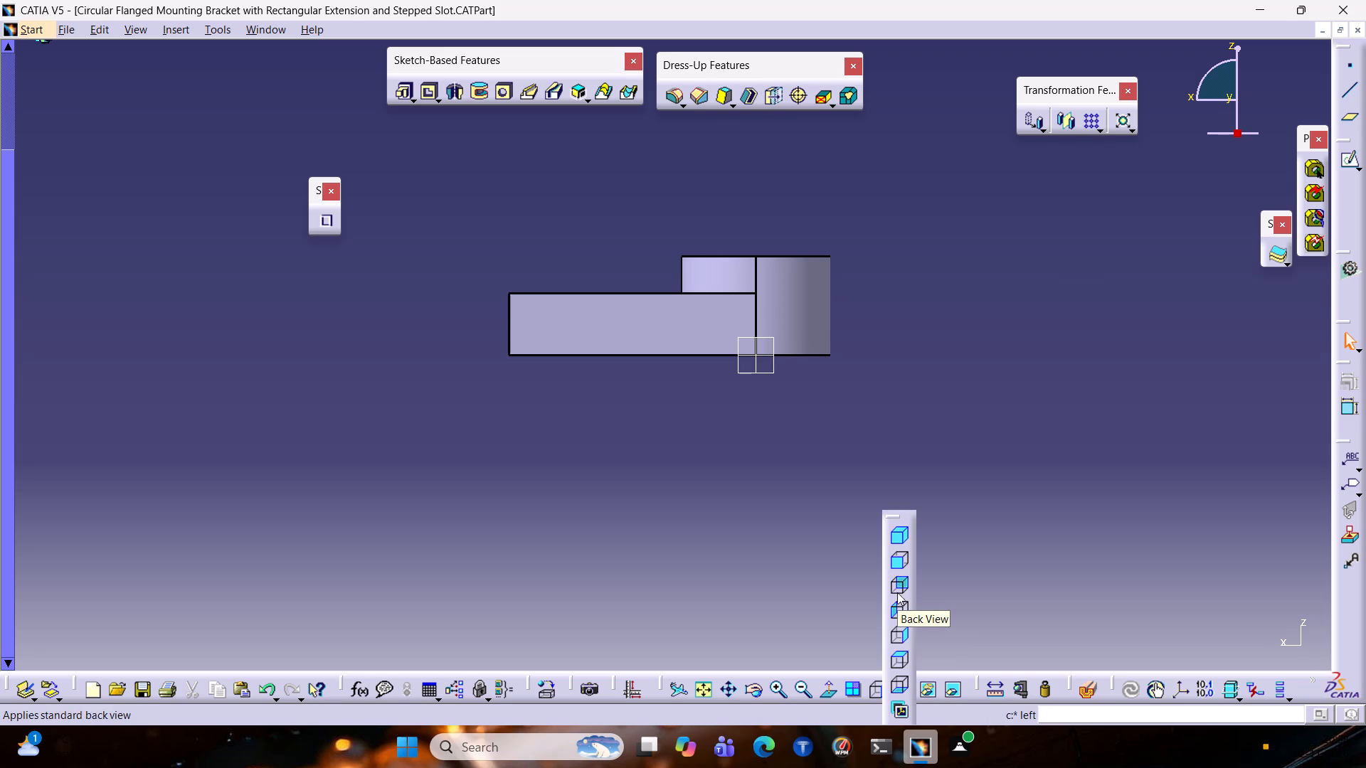
left_click(899, 560)
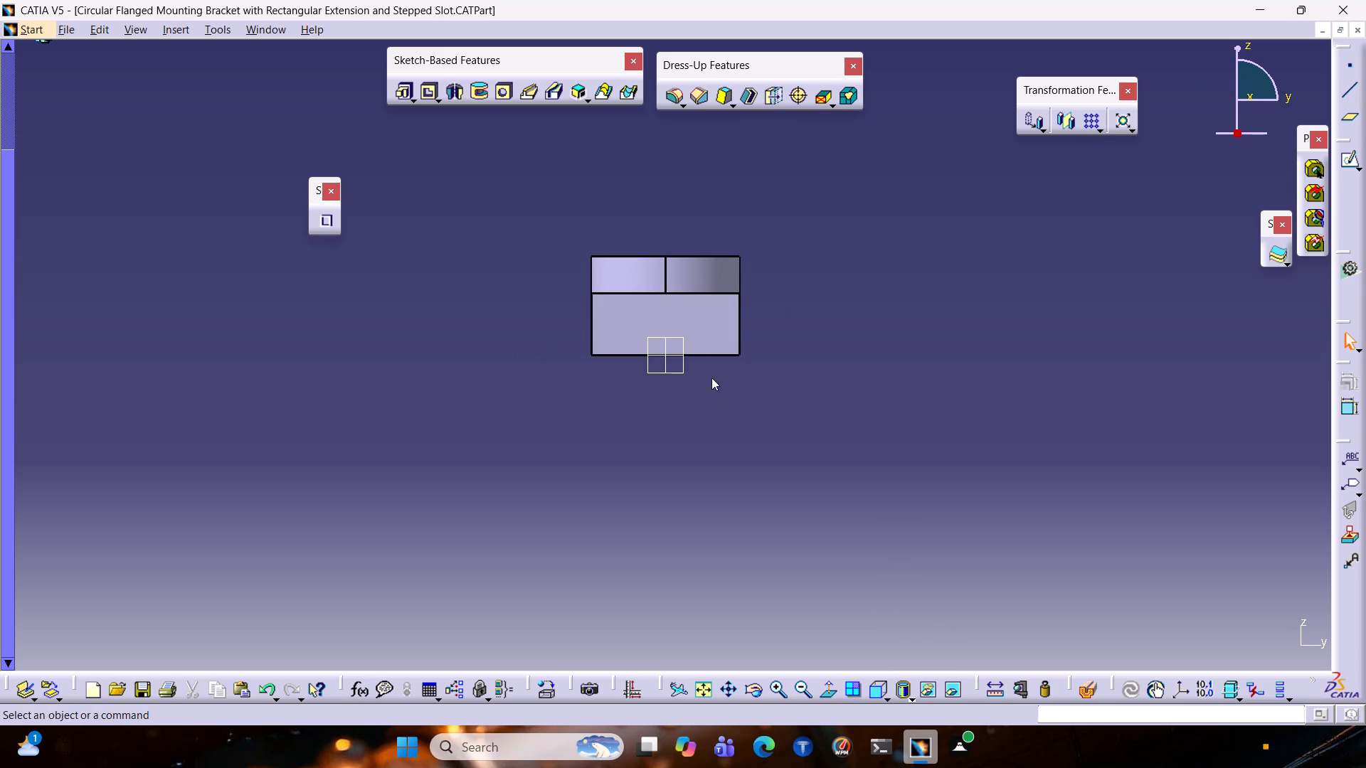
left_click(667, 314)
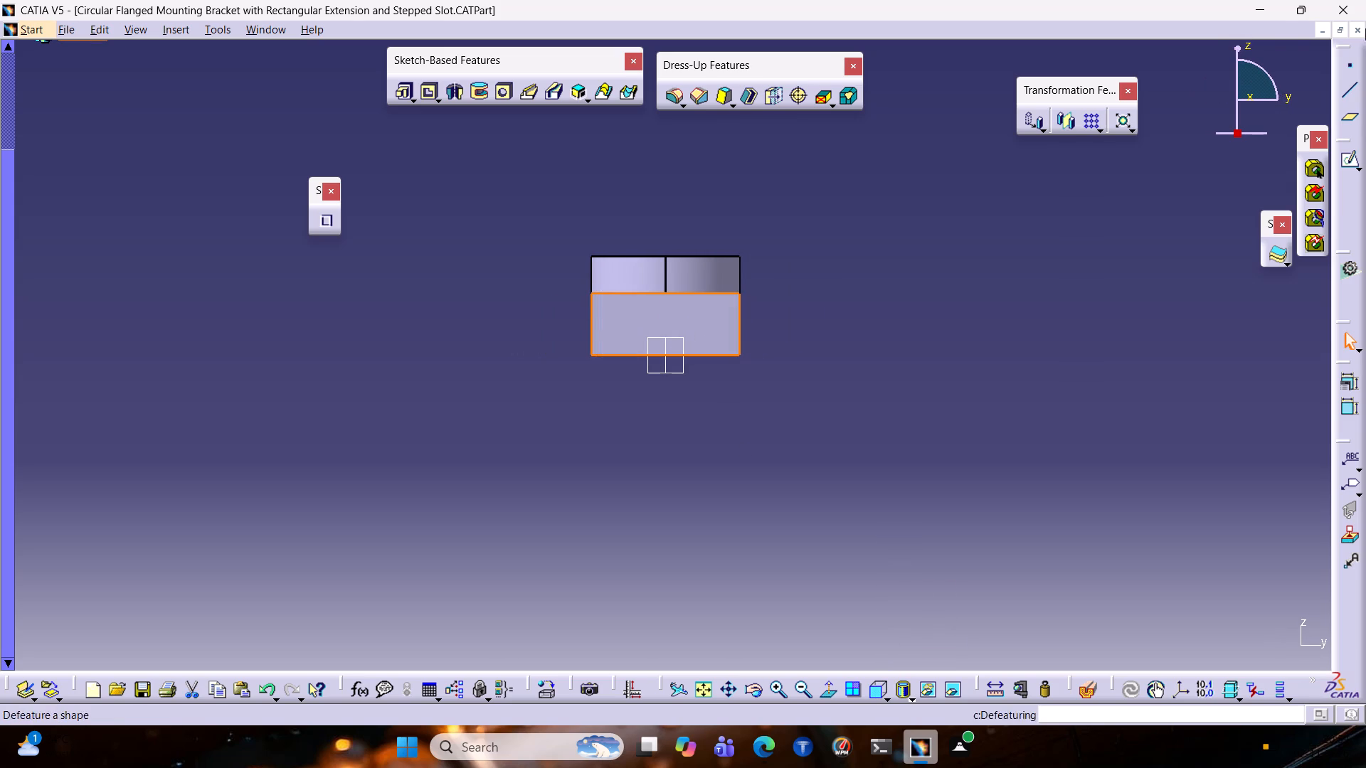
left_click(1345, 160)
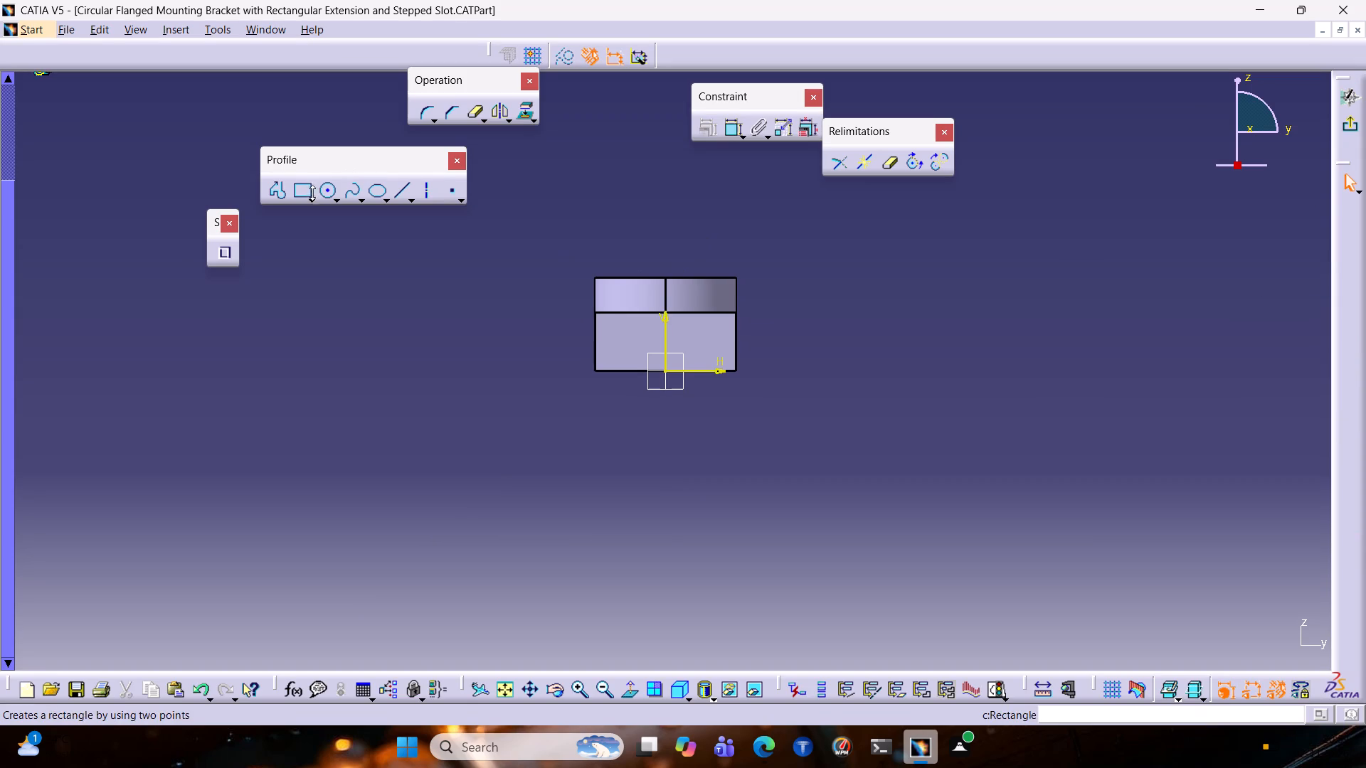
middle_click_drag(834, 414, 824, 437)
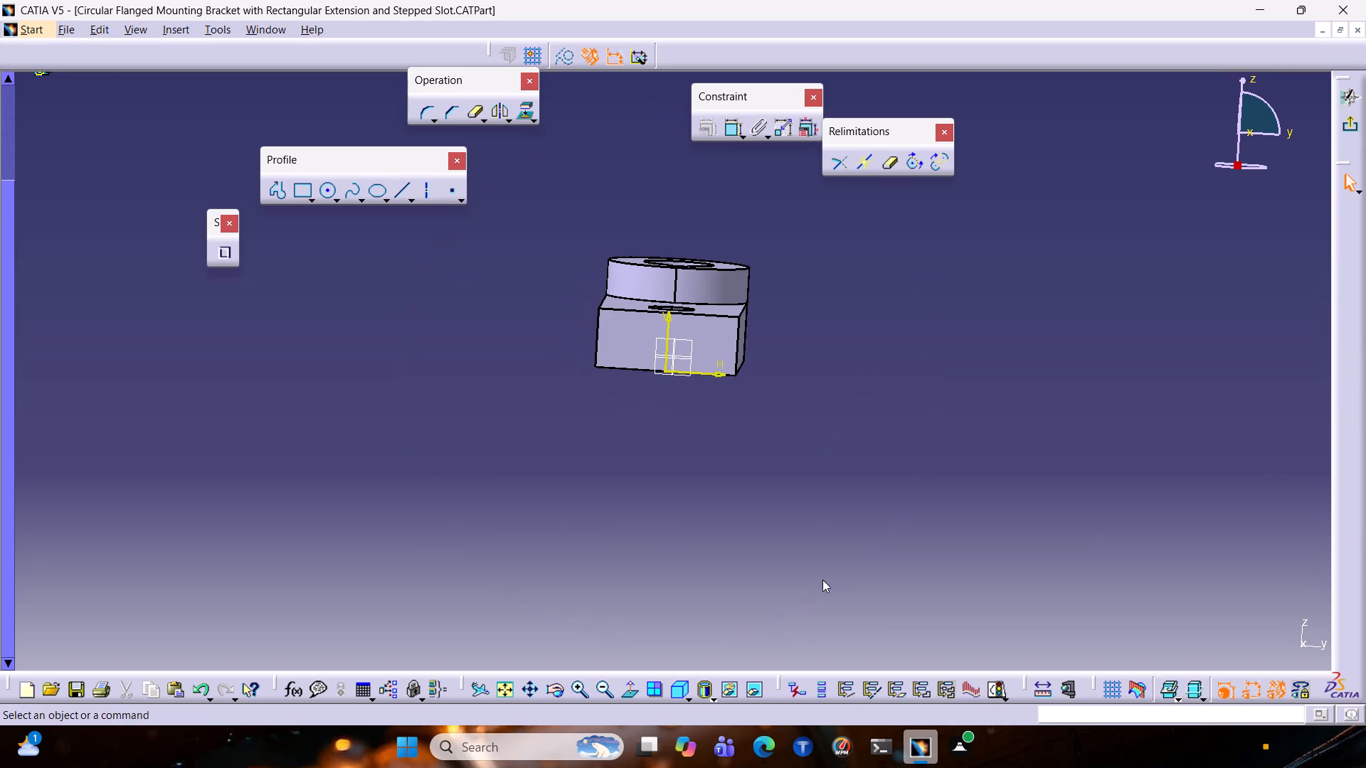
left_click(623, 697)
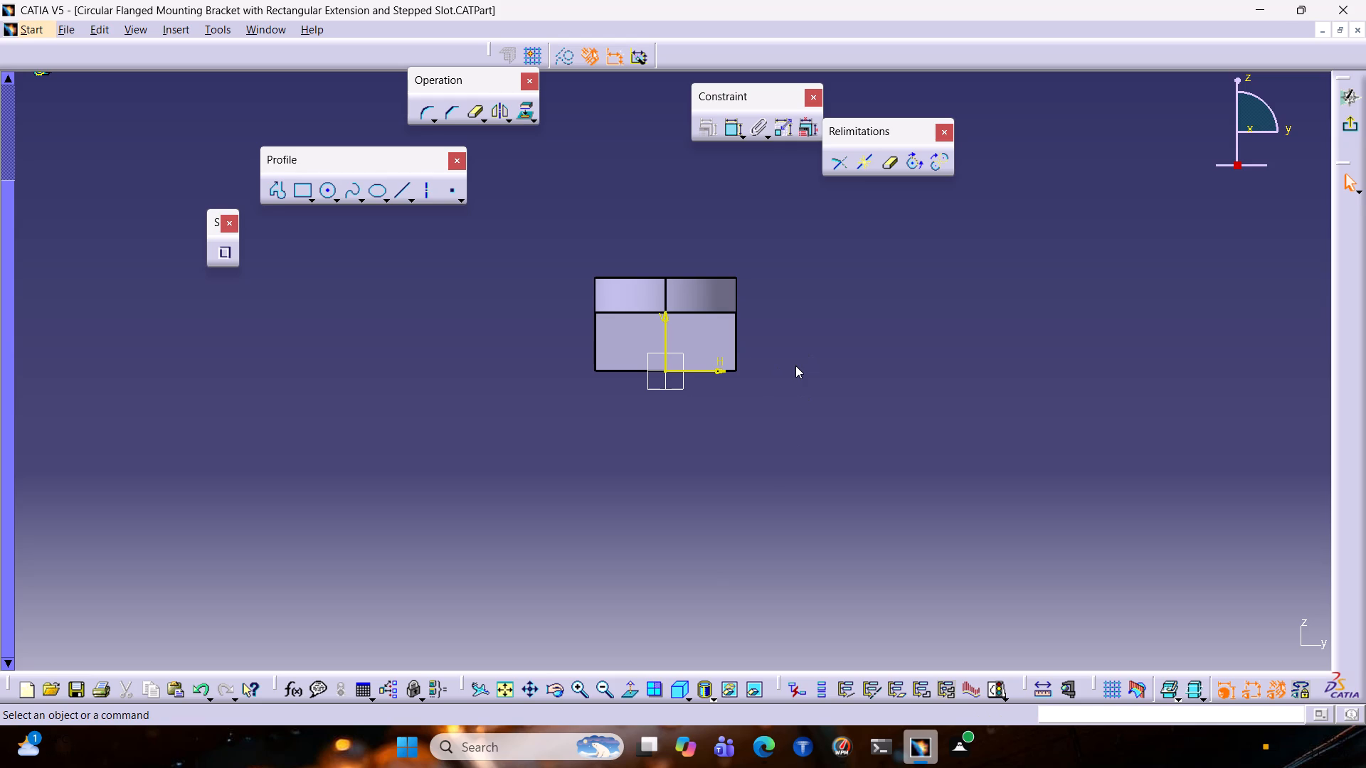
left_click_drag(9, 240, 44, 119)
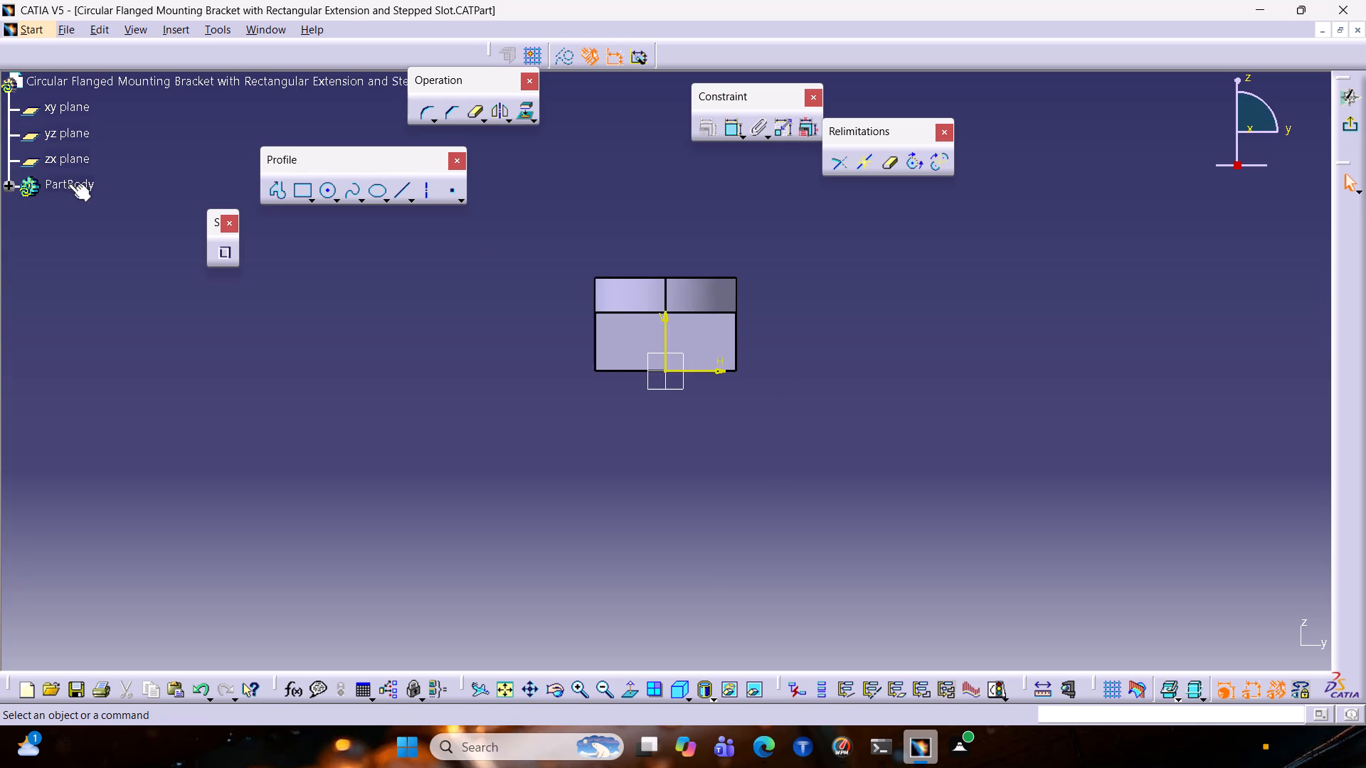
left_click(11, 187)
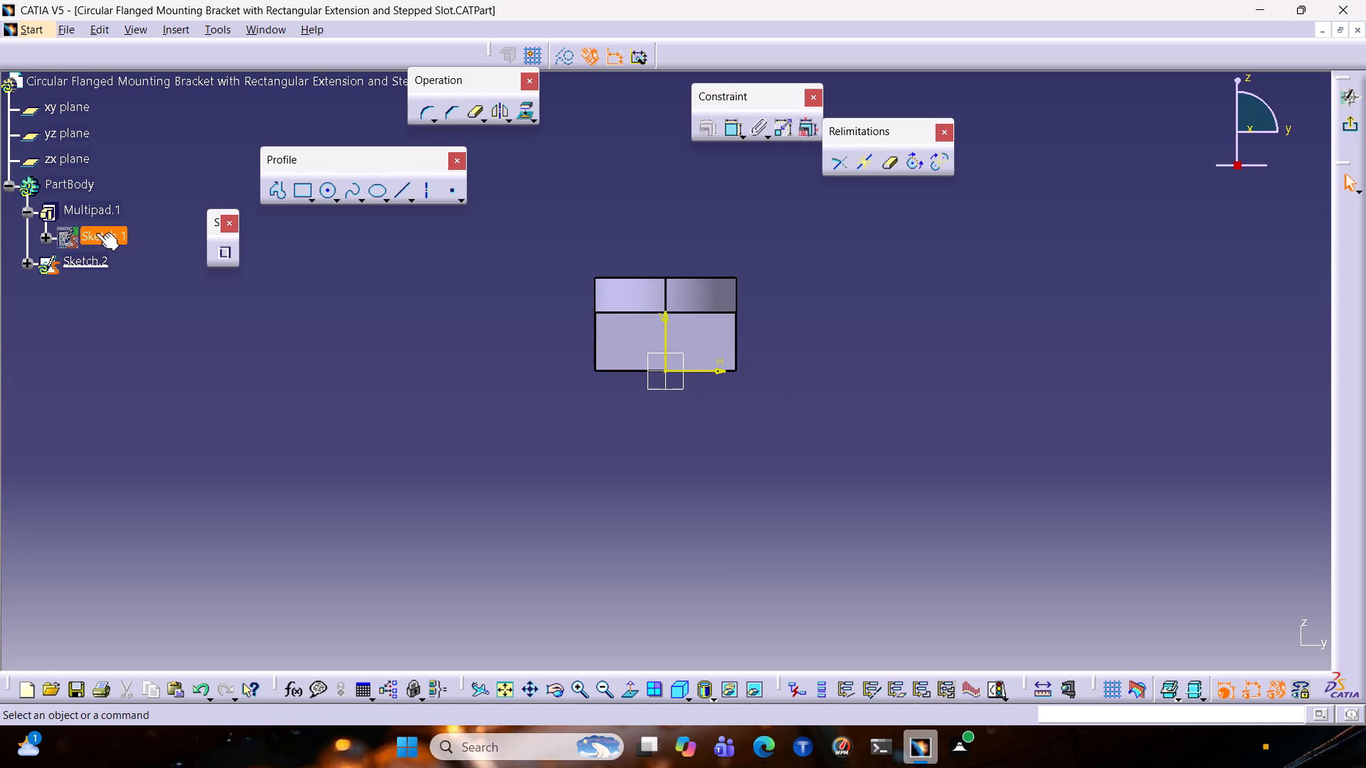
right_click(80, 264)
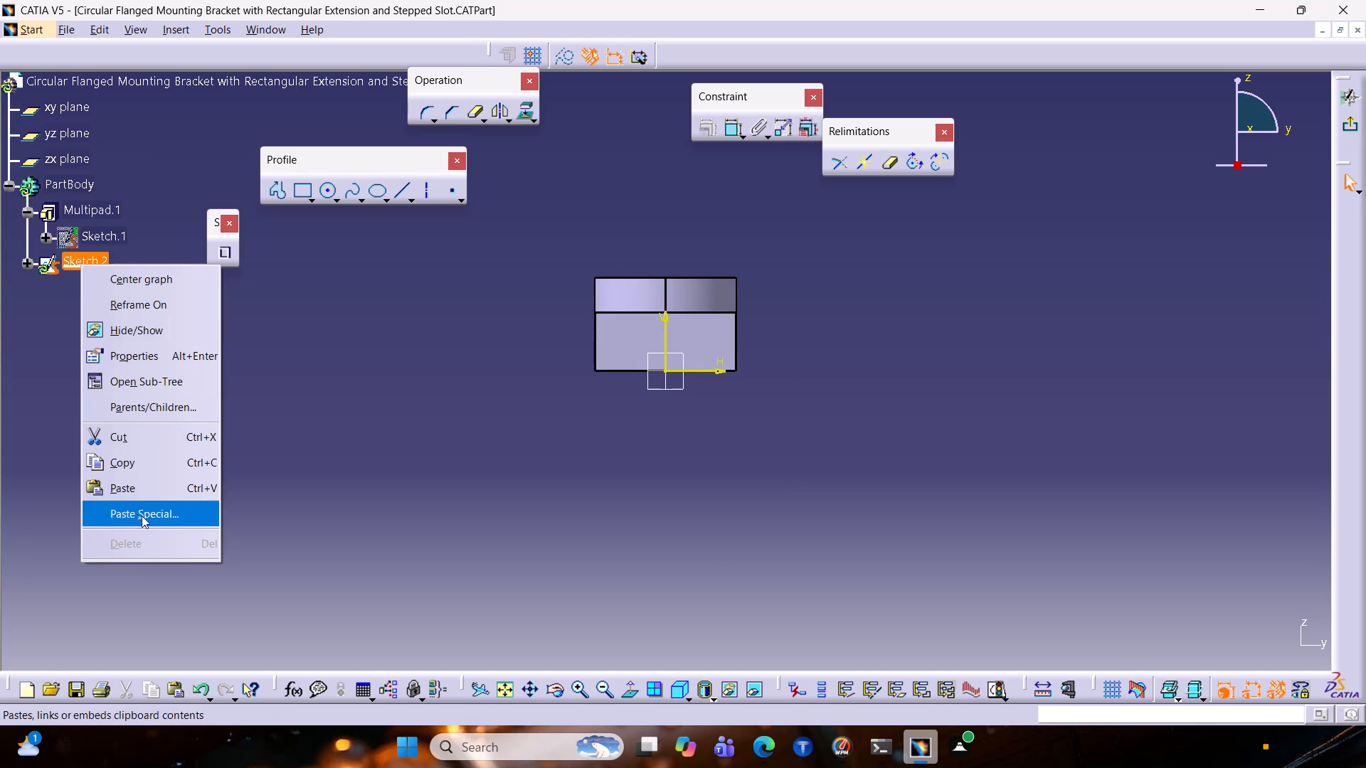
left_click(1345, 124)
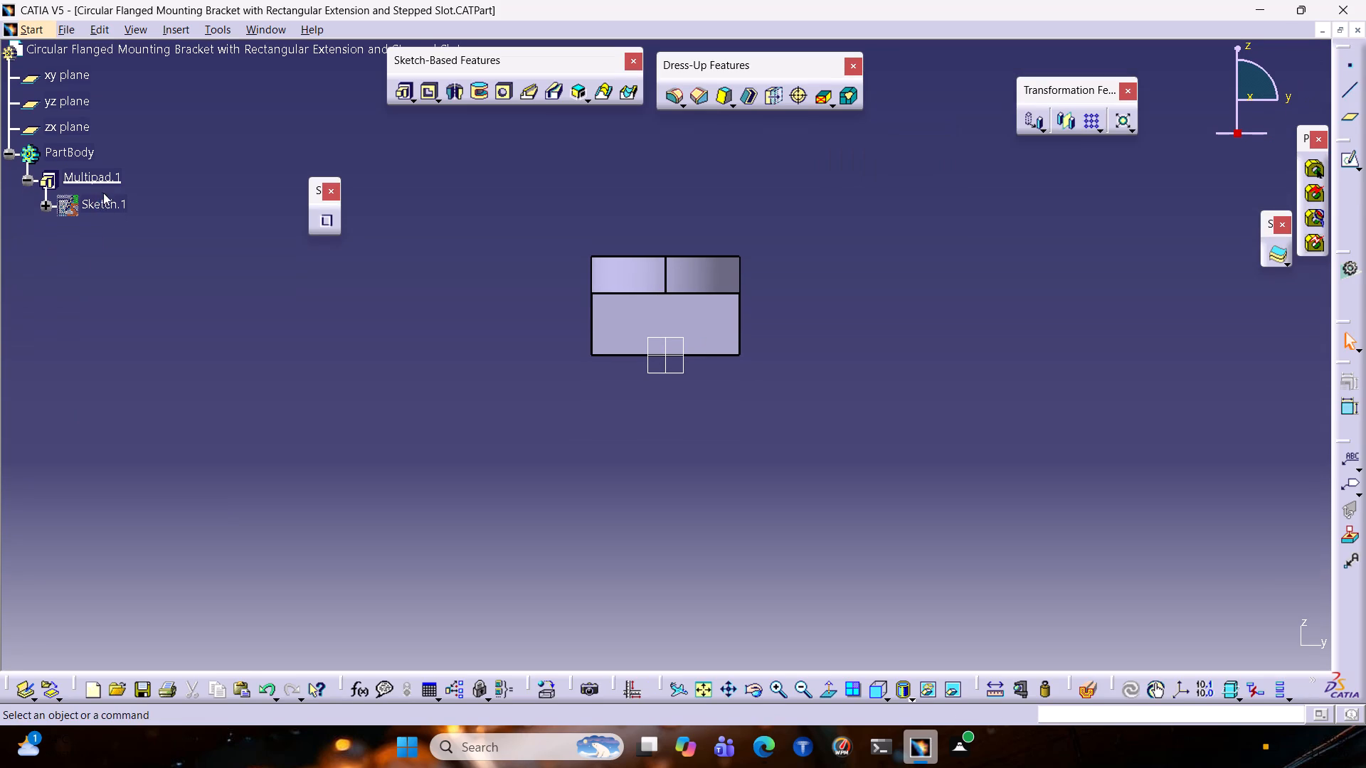
Delete the bracket's Multi-Pad together with its aggregated sketch.
right_click(90, 182)
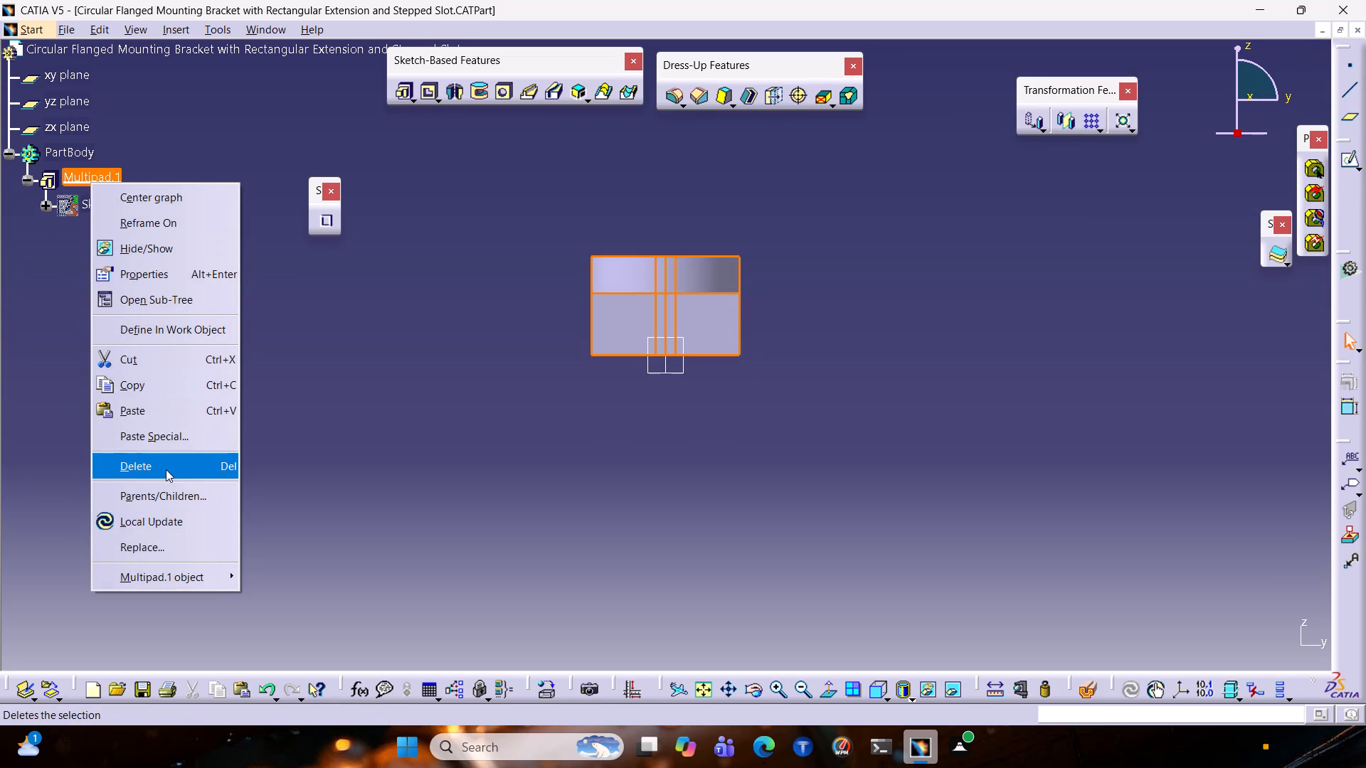
left_click(166, 469)
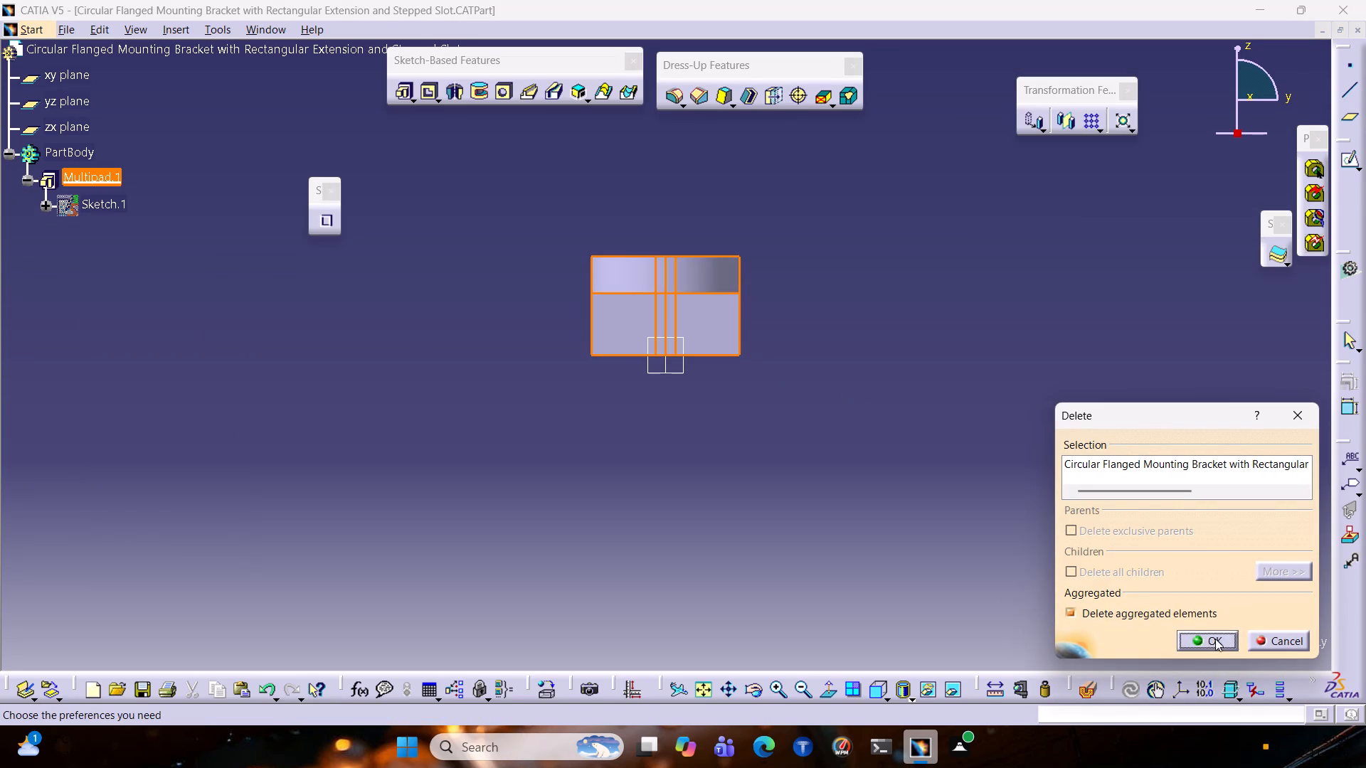
left_click(1219, 646)
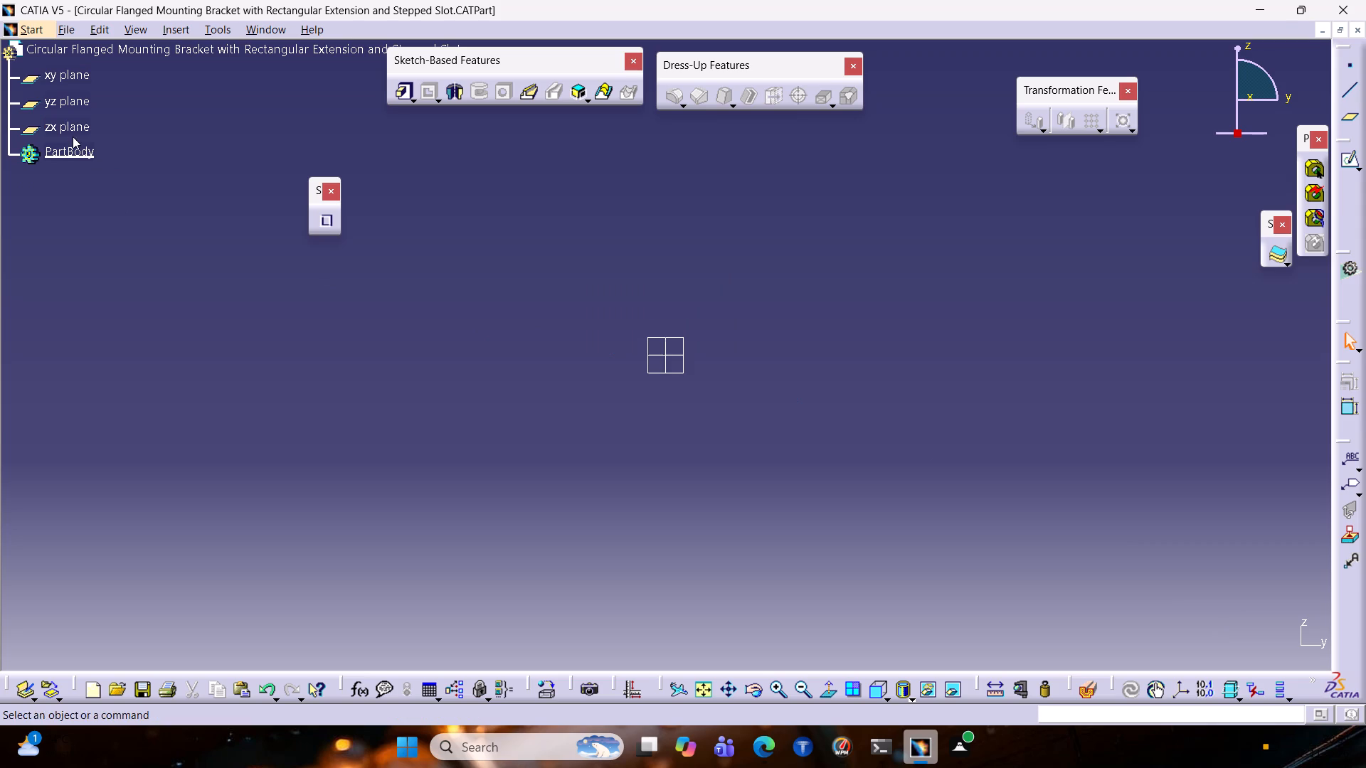
Open a new sketch on the xy plane in the standard top view and start a circle.
left_click(64, 68)
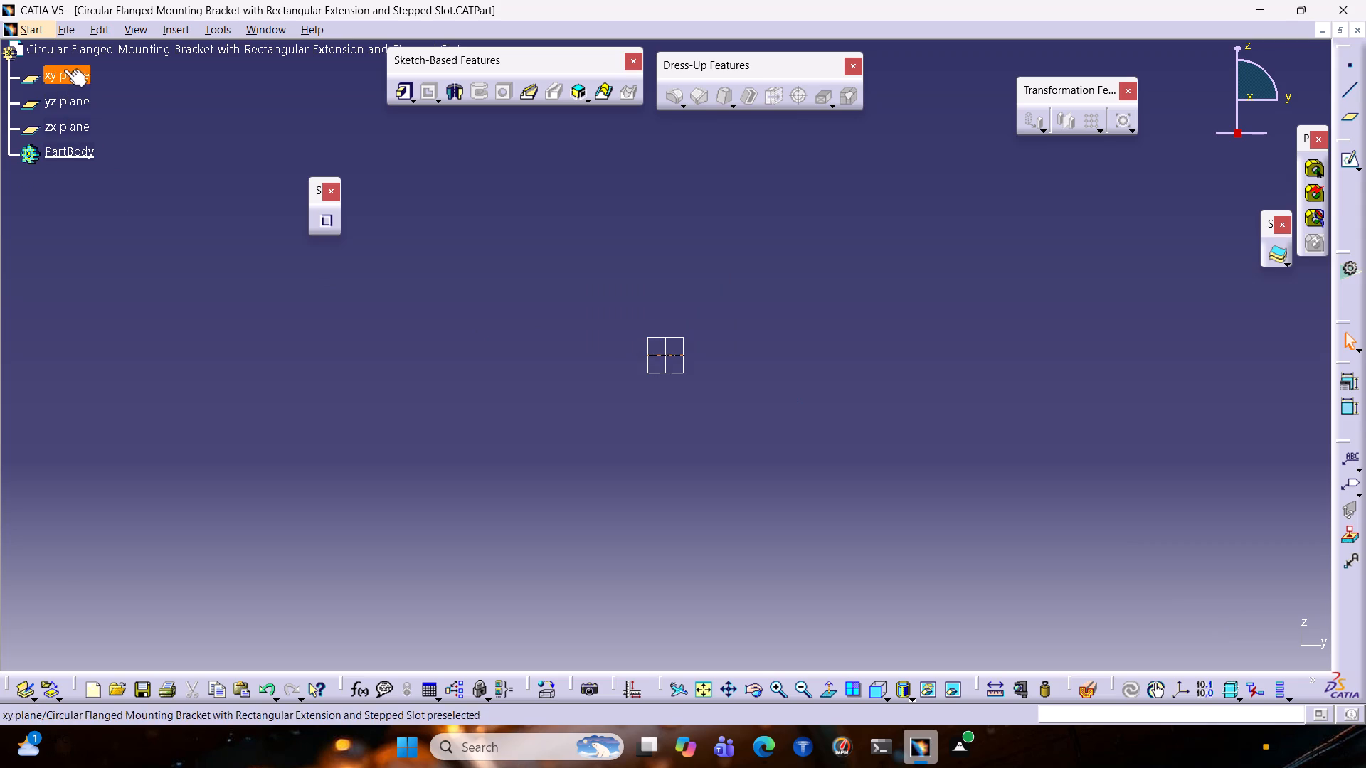
left_click(1338, 154)
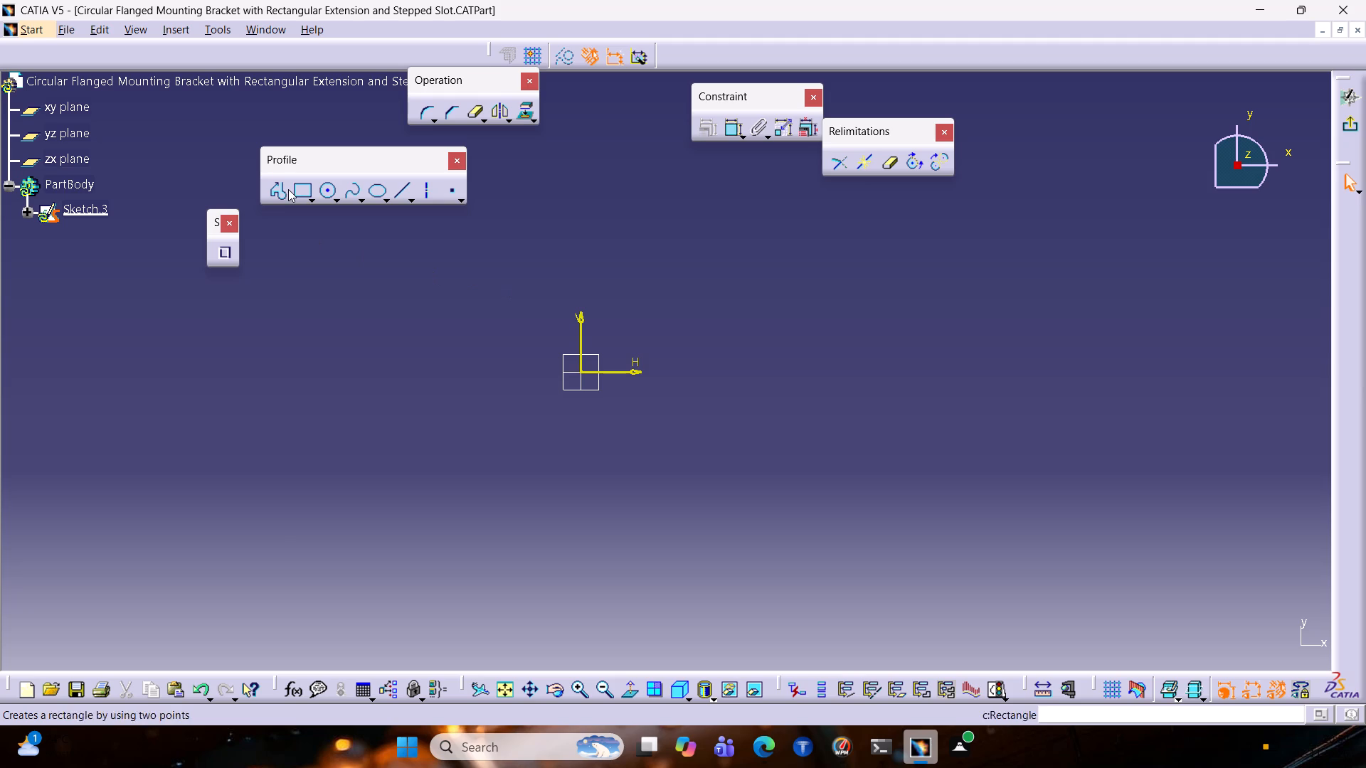
left_click(327, 193)
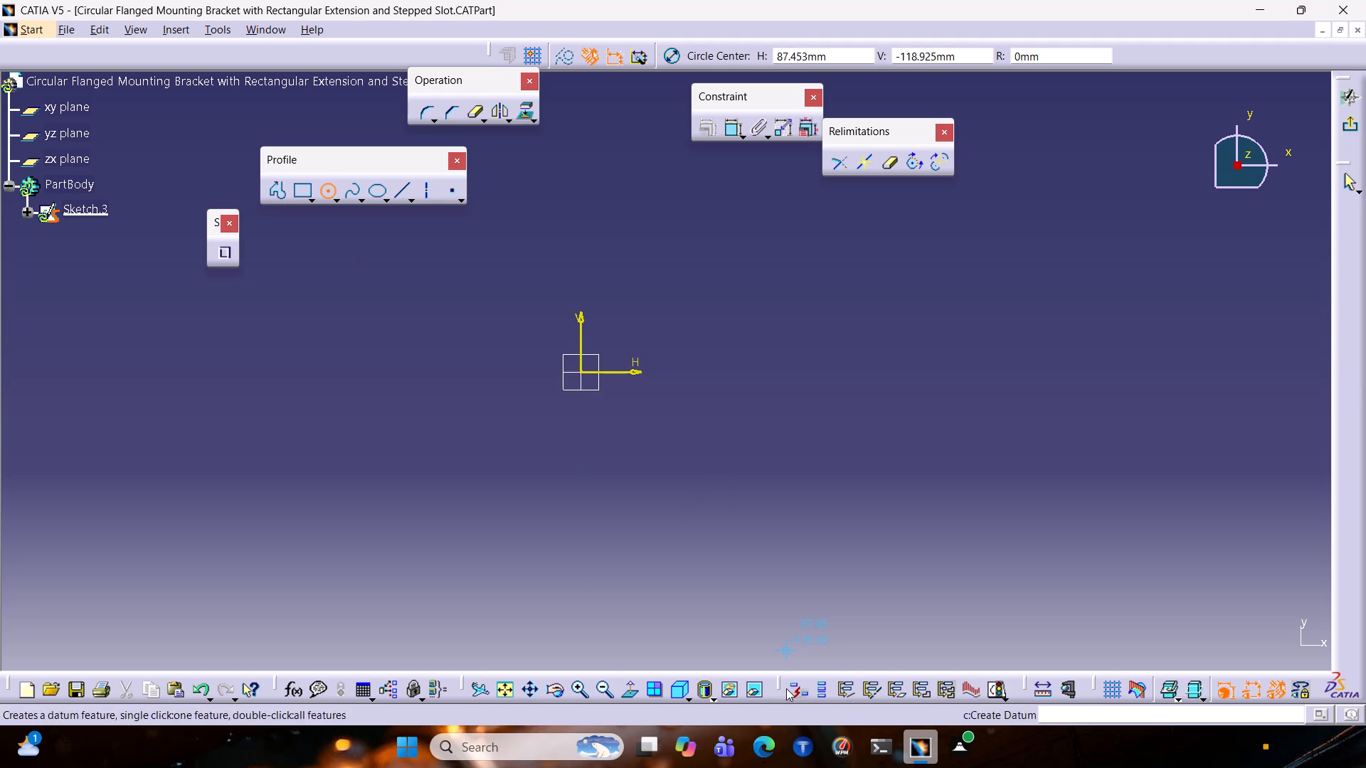
left_click(688, 696)
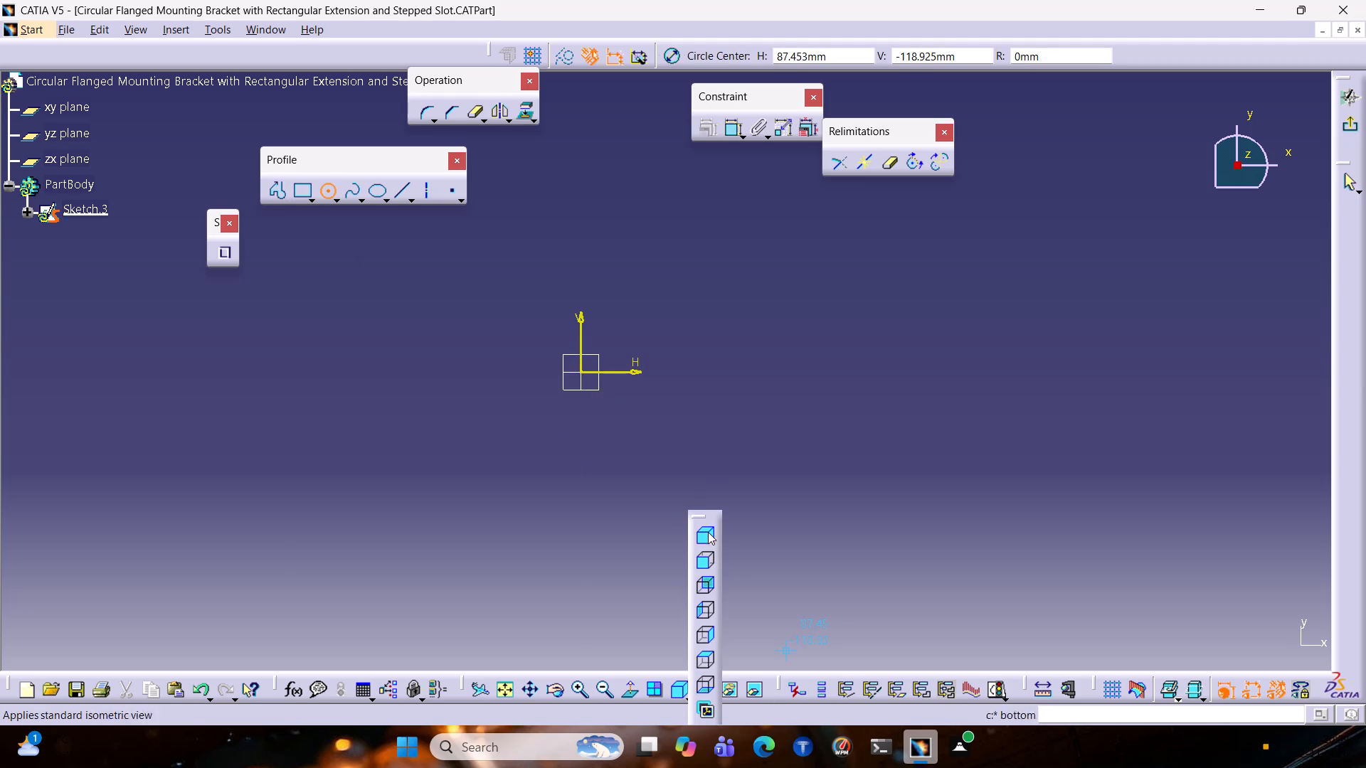
left_click(704, 668)
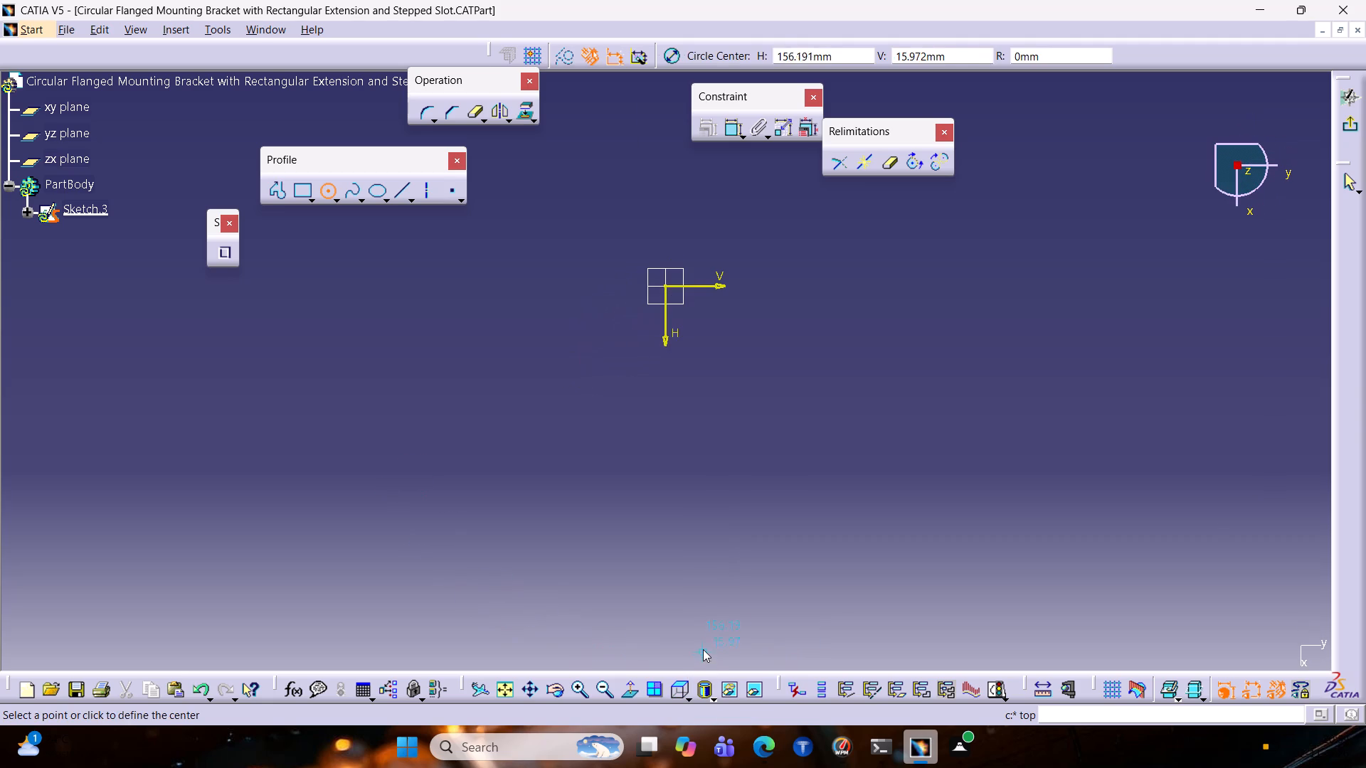
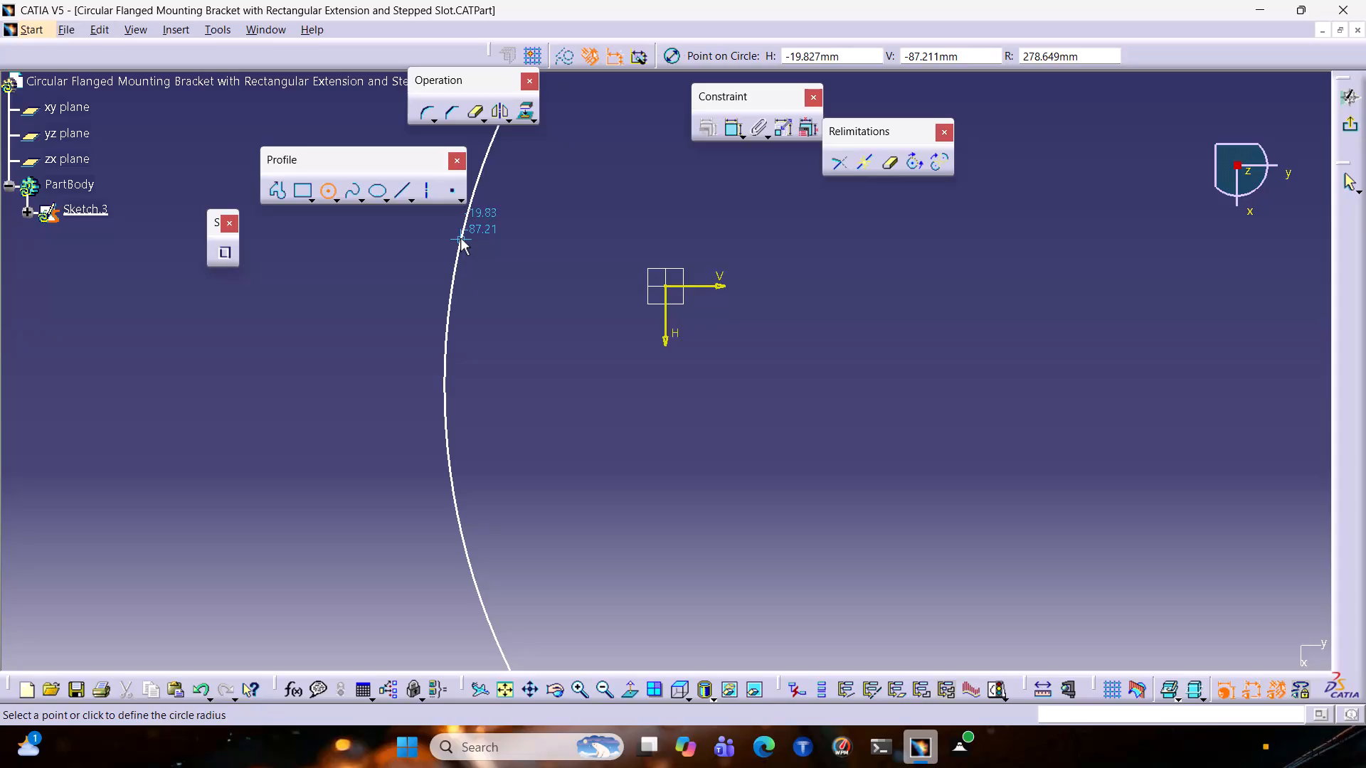
Cancel the unfinished circle and exit the current sketch.
key("Escape")
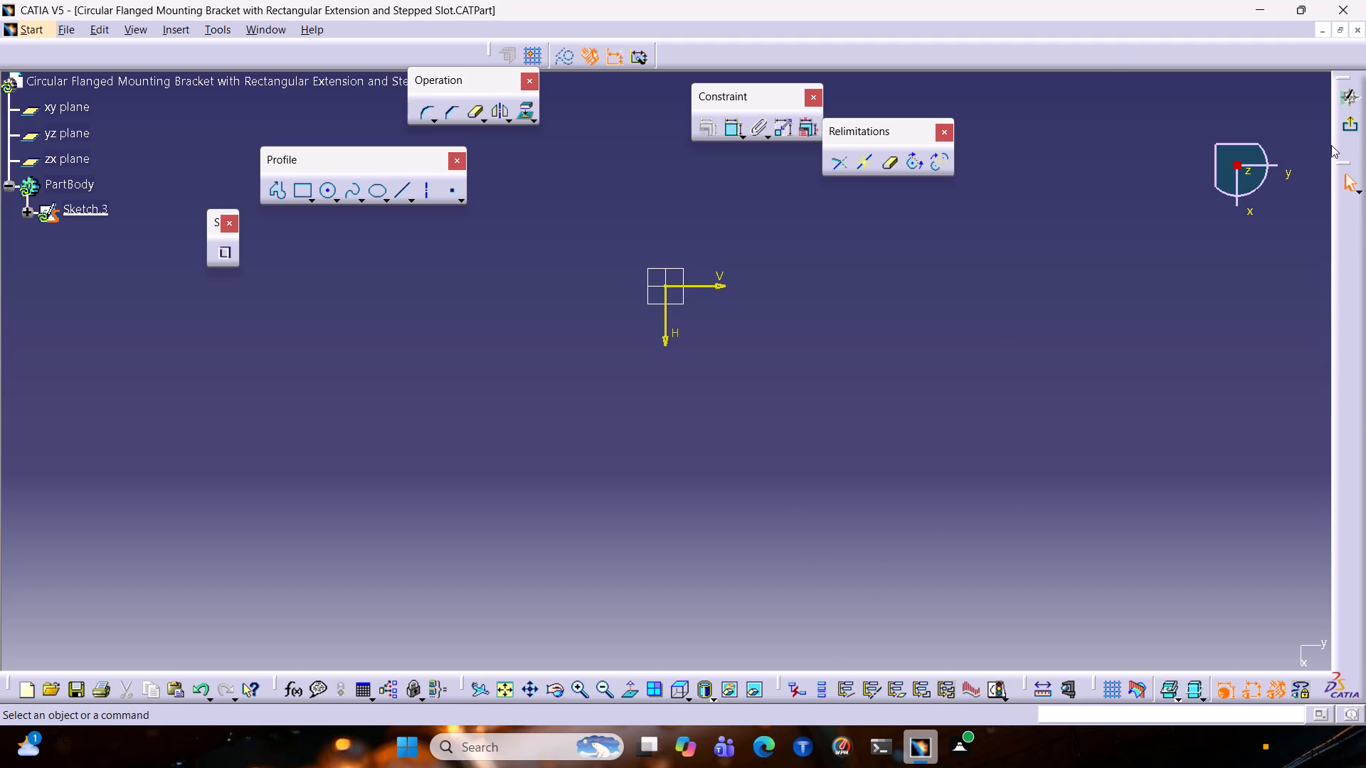
left_click(1338, 127)
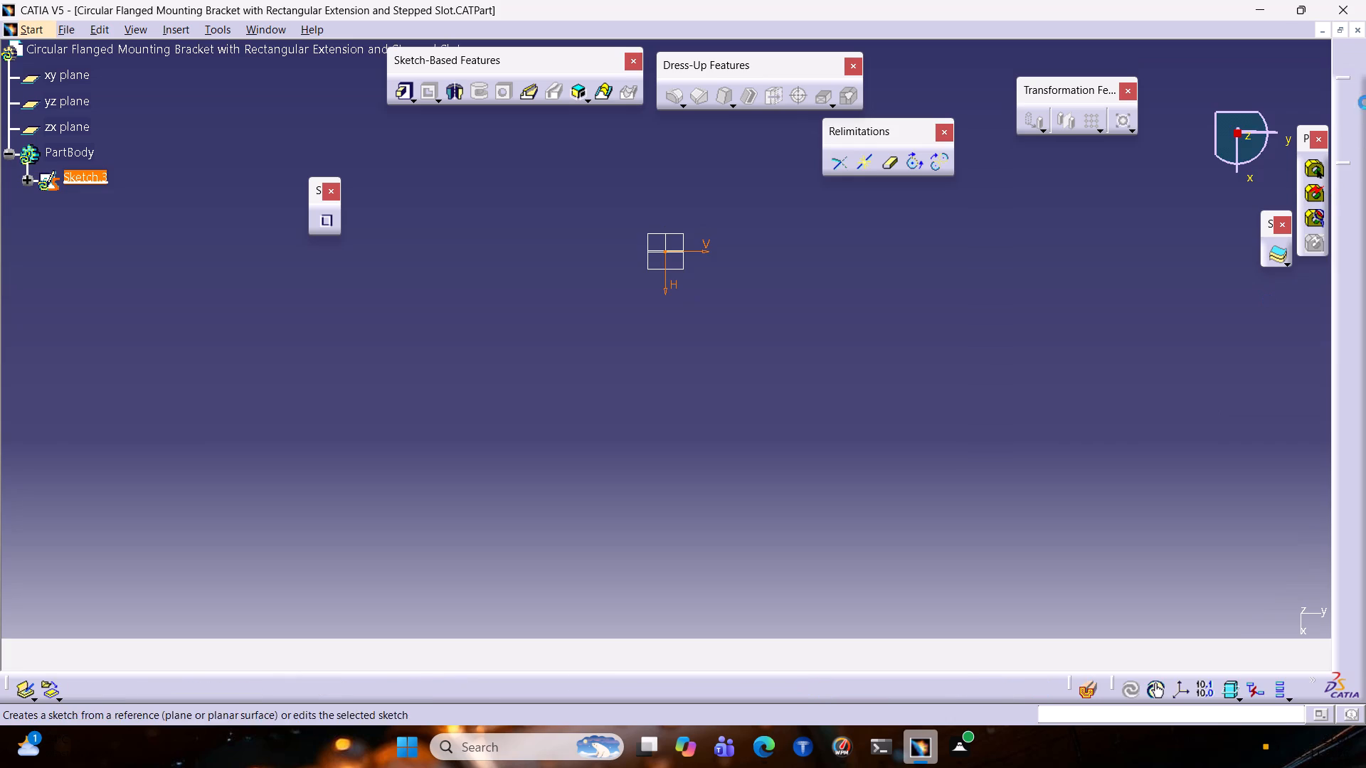
Start a positioned sketch on the xy plane.
left_click(1357, 166)
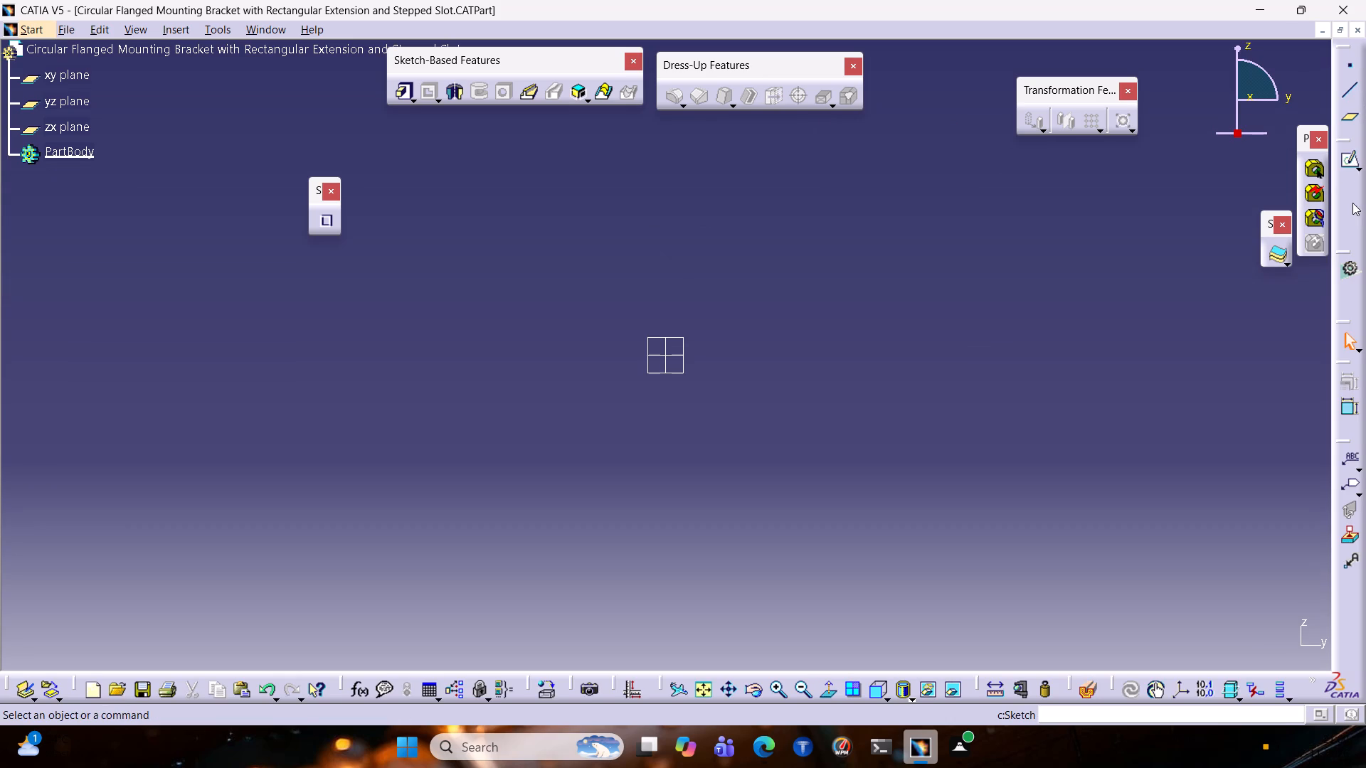
left_click(1357, 169)
left_click(1357, 169)
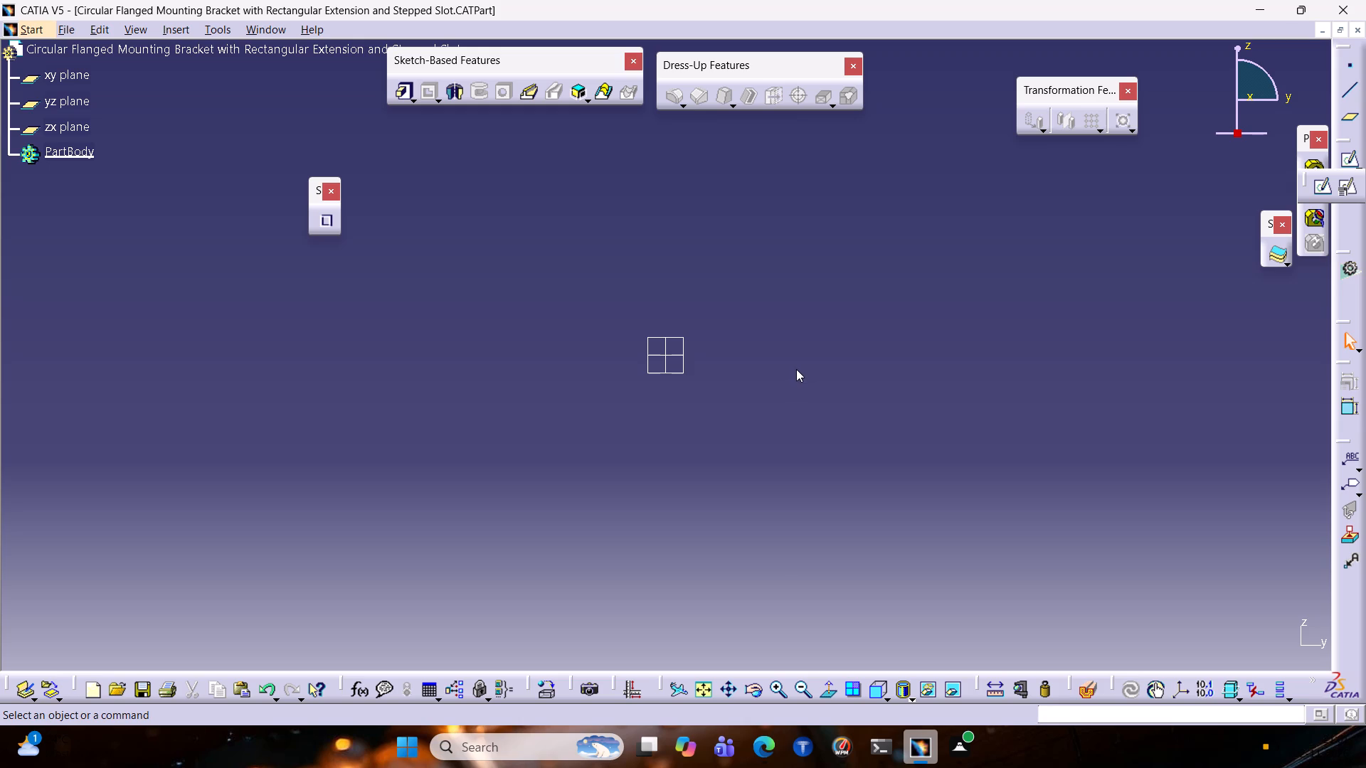
scroll(796, 369, "down", 1)
middle_click_drag(796, 369, 675, 358)
middle_click_drag(694, 377, 614, 384)
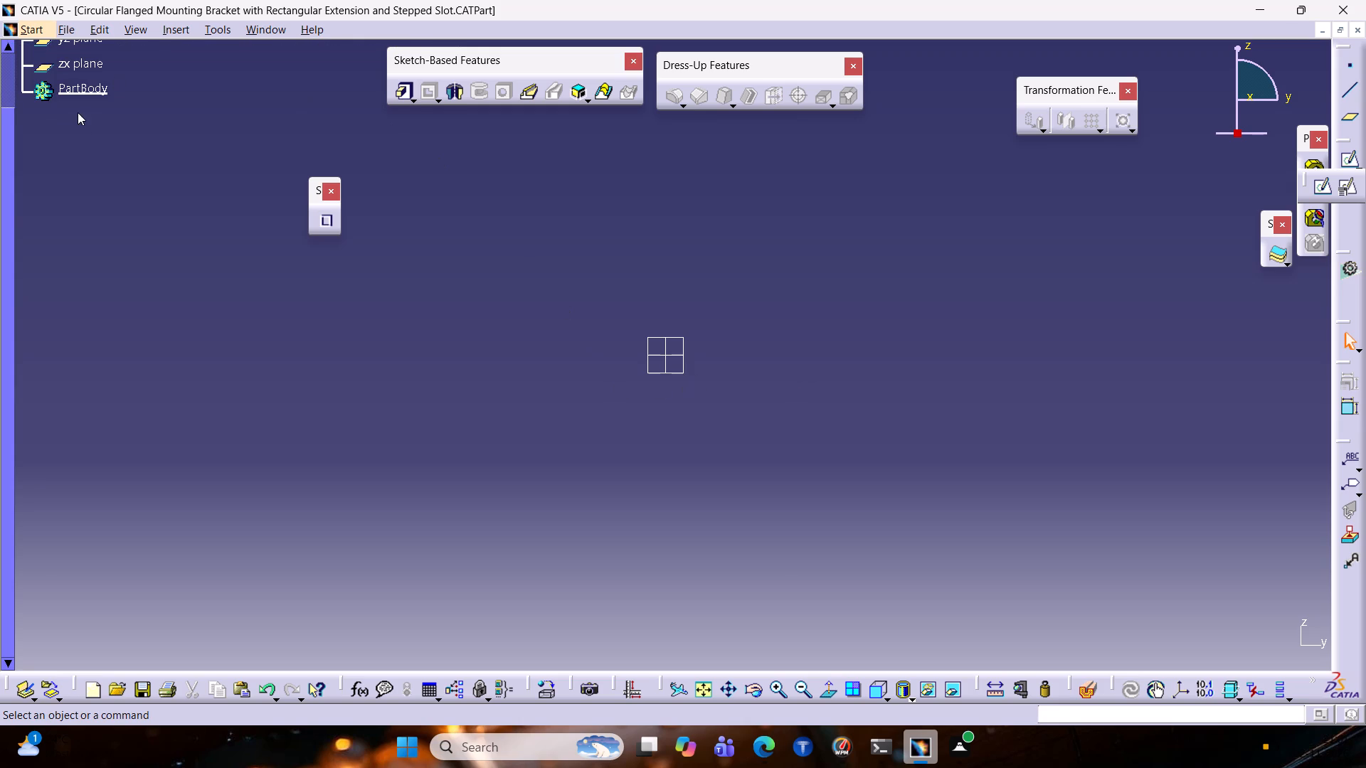
scroll(78, 112, "up", 2)
left_click(62, 137)
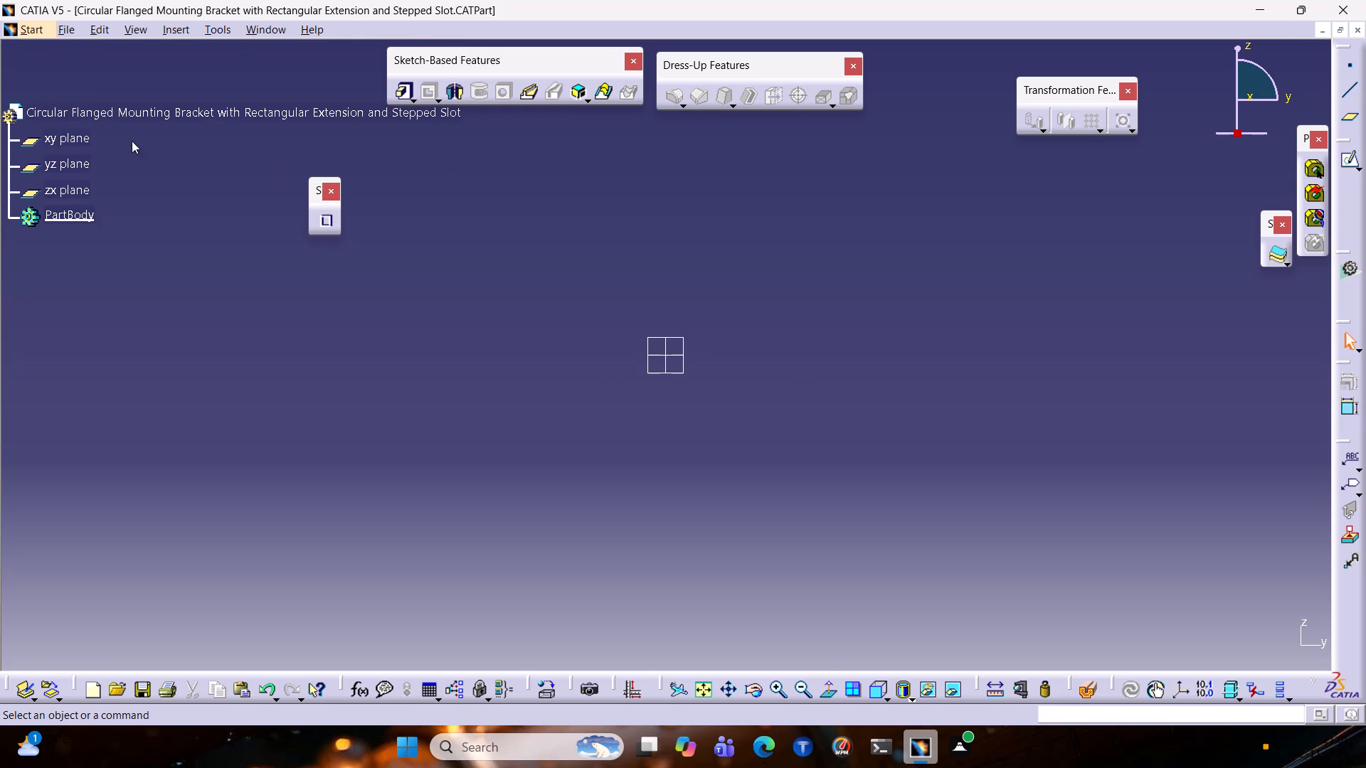
left_click(73, 143)
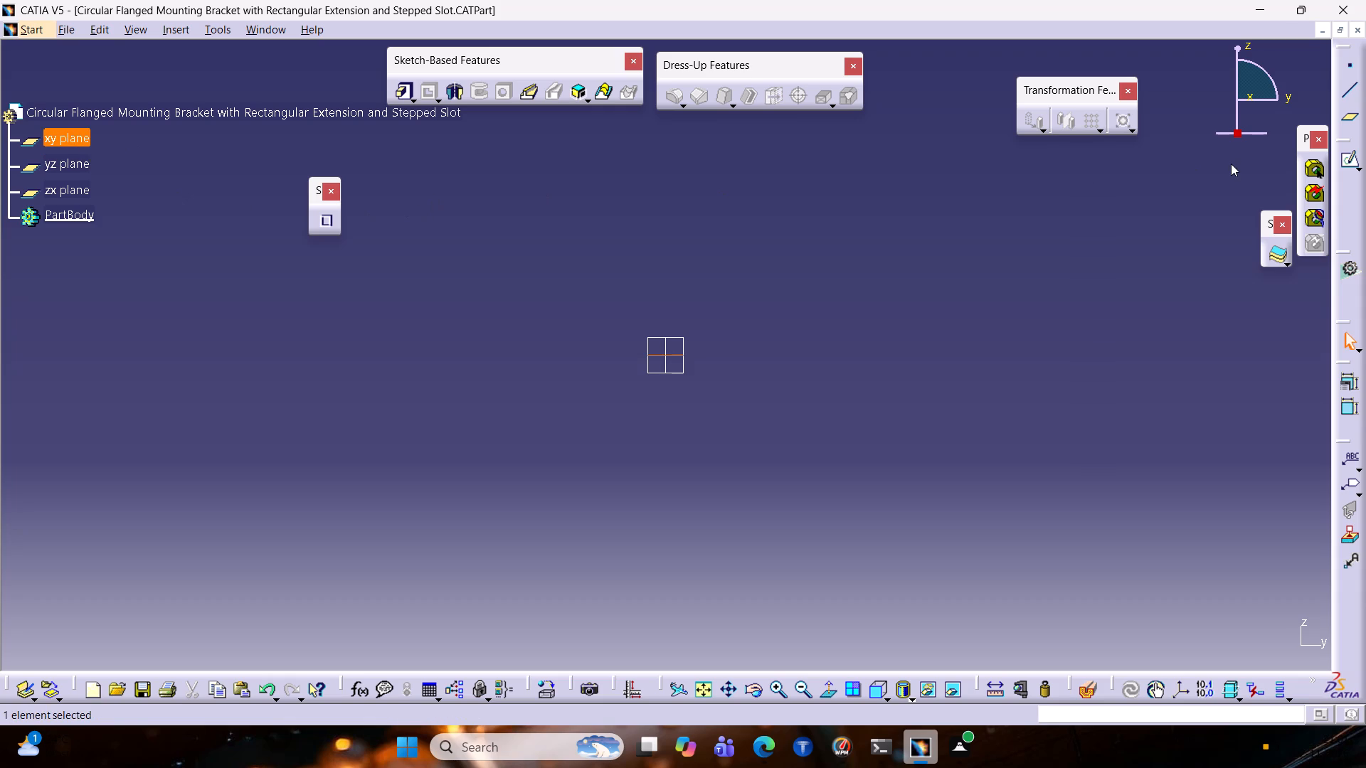
left_click(1359, 167)
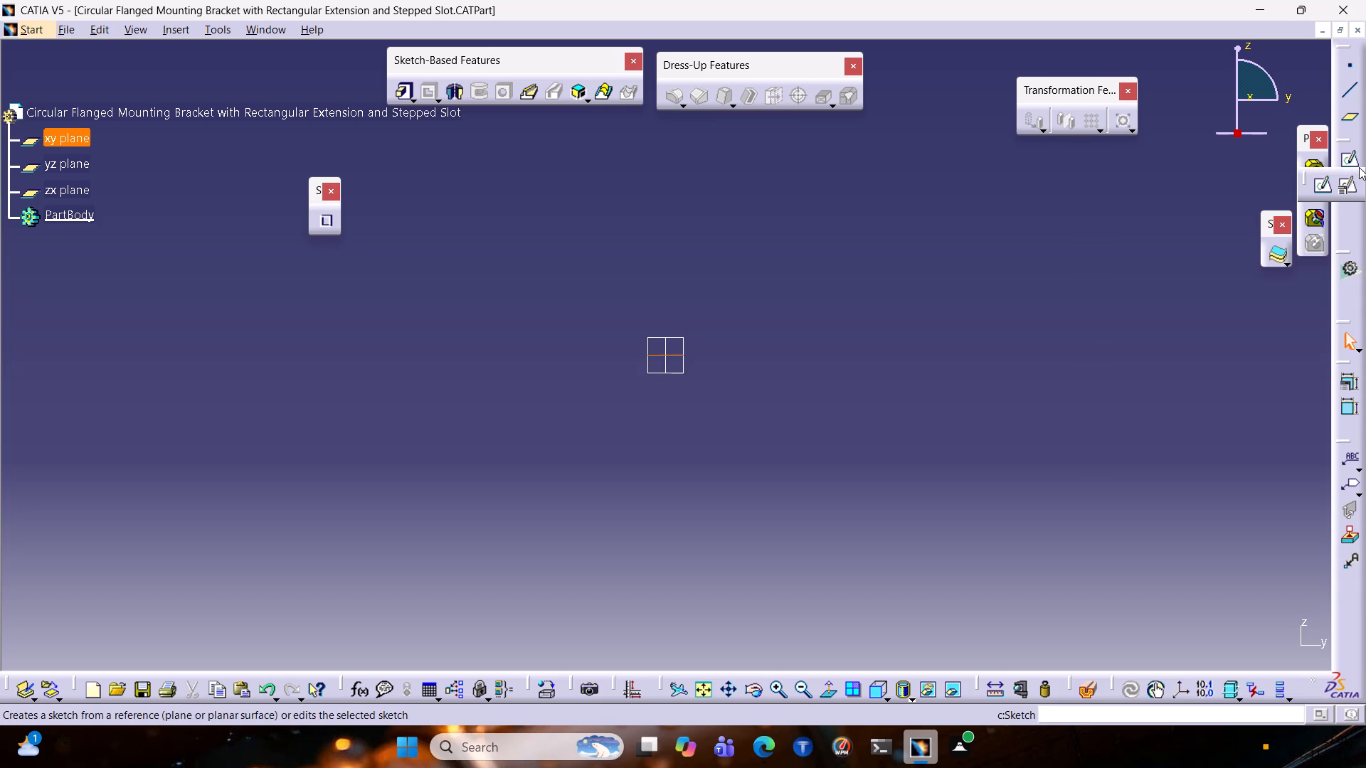
left_click(1351, 182)
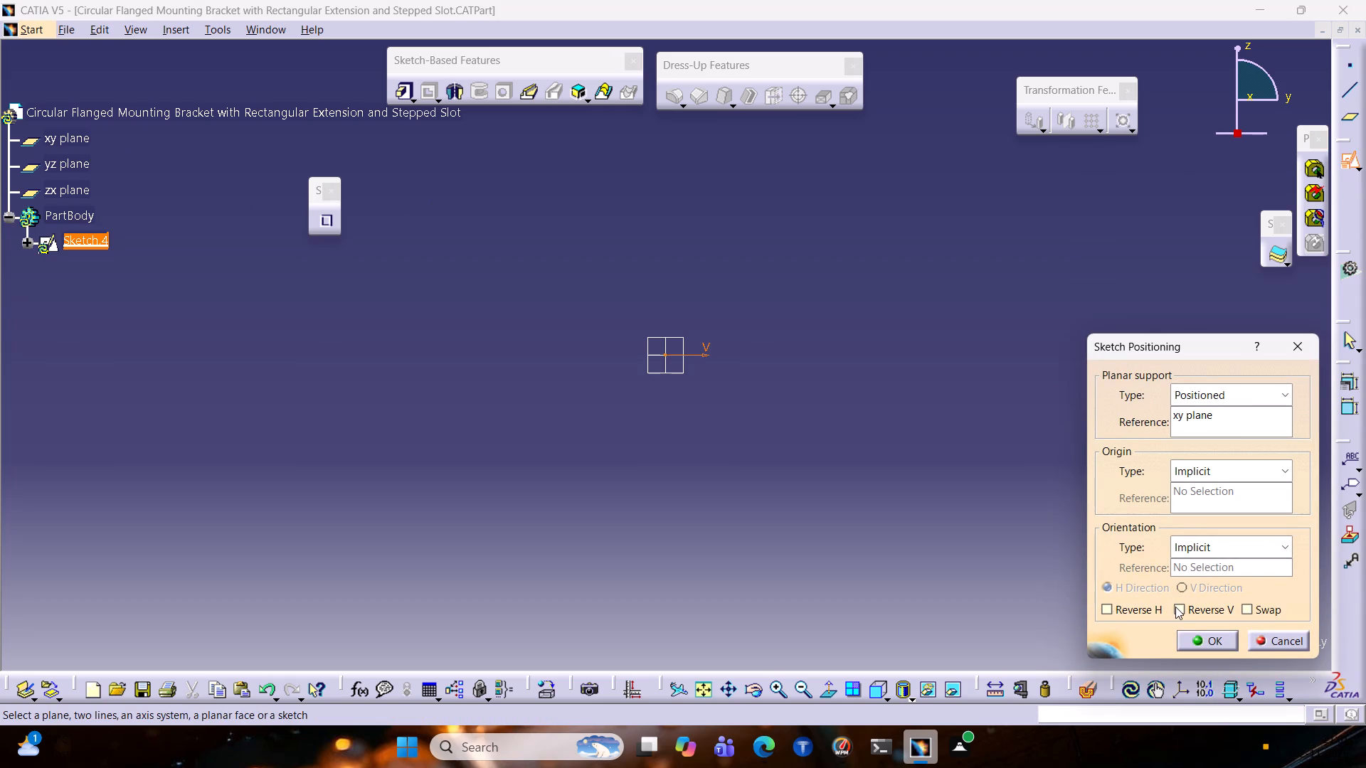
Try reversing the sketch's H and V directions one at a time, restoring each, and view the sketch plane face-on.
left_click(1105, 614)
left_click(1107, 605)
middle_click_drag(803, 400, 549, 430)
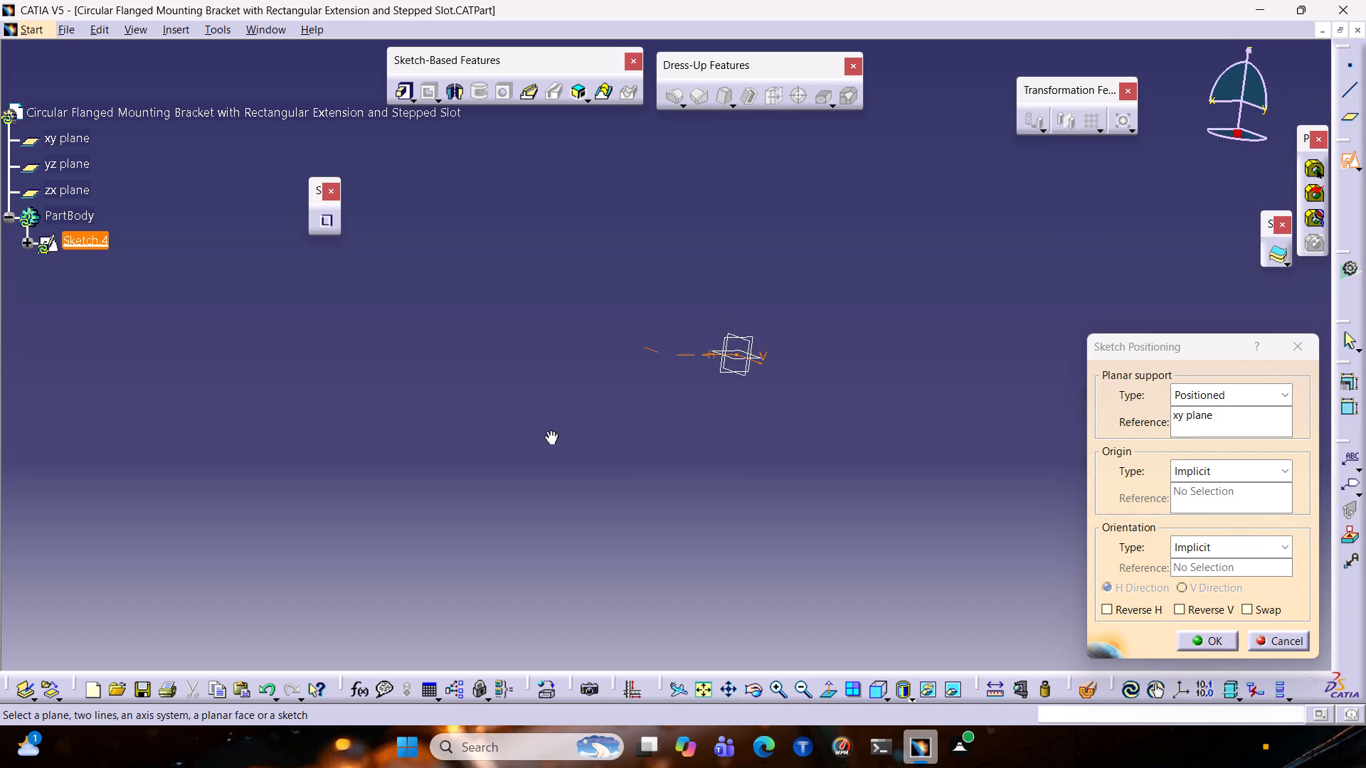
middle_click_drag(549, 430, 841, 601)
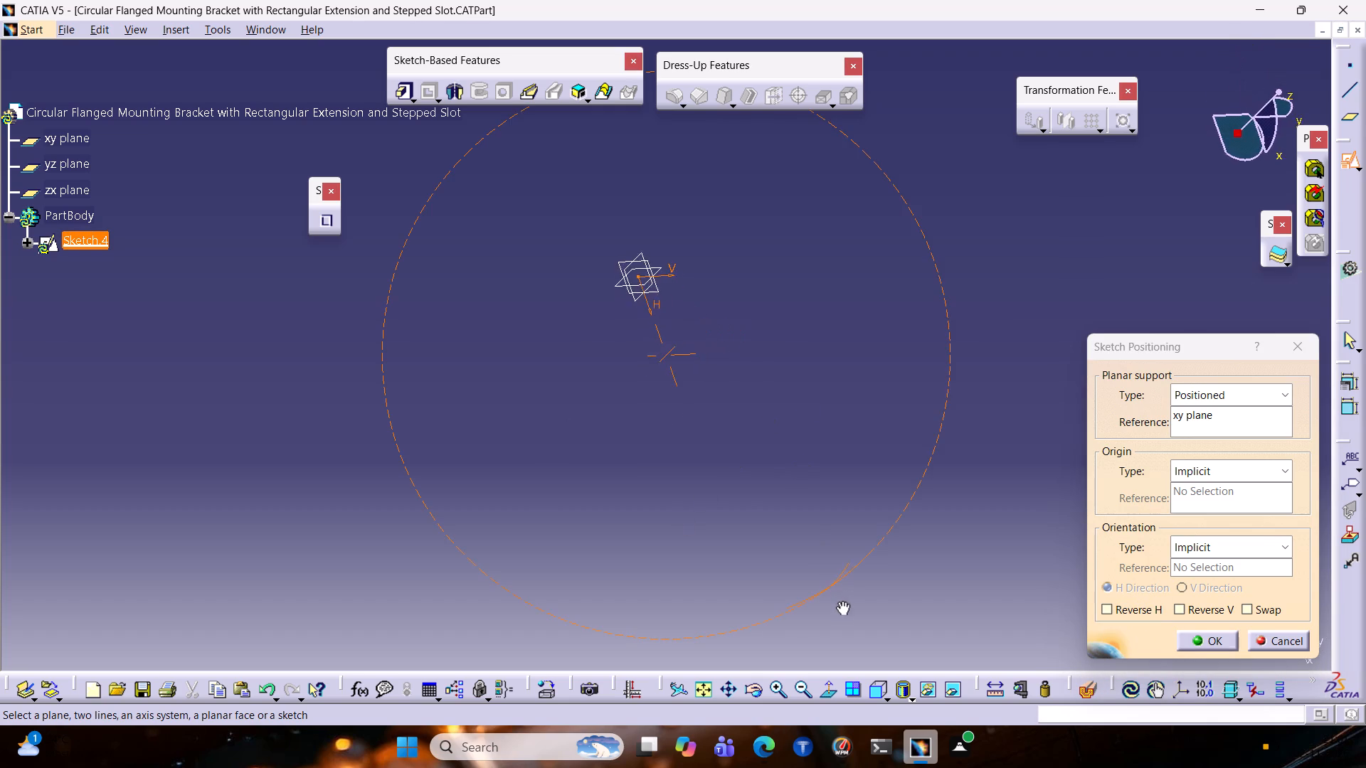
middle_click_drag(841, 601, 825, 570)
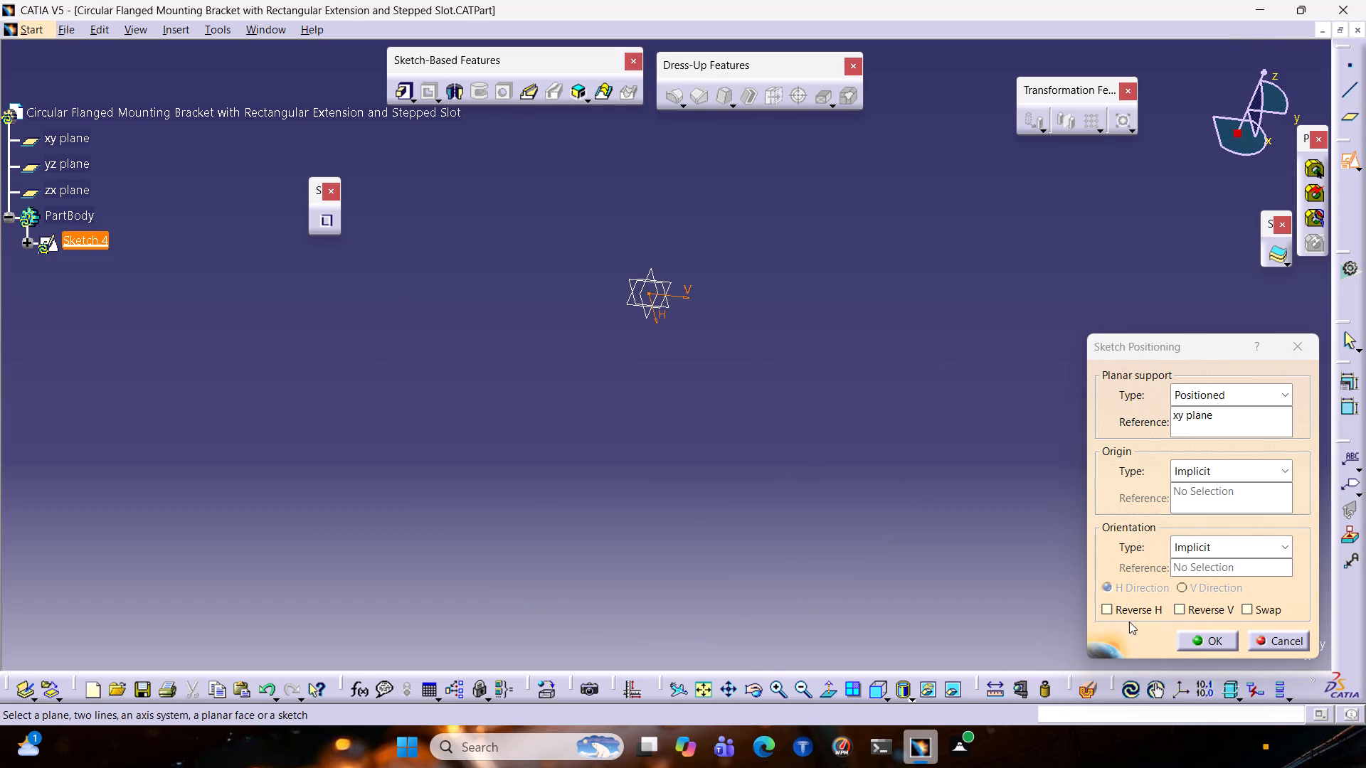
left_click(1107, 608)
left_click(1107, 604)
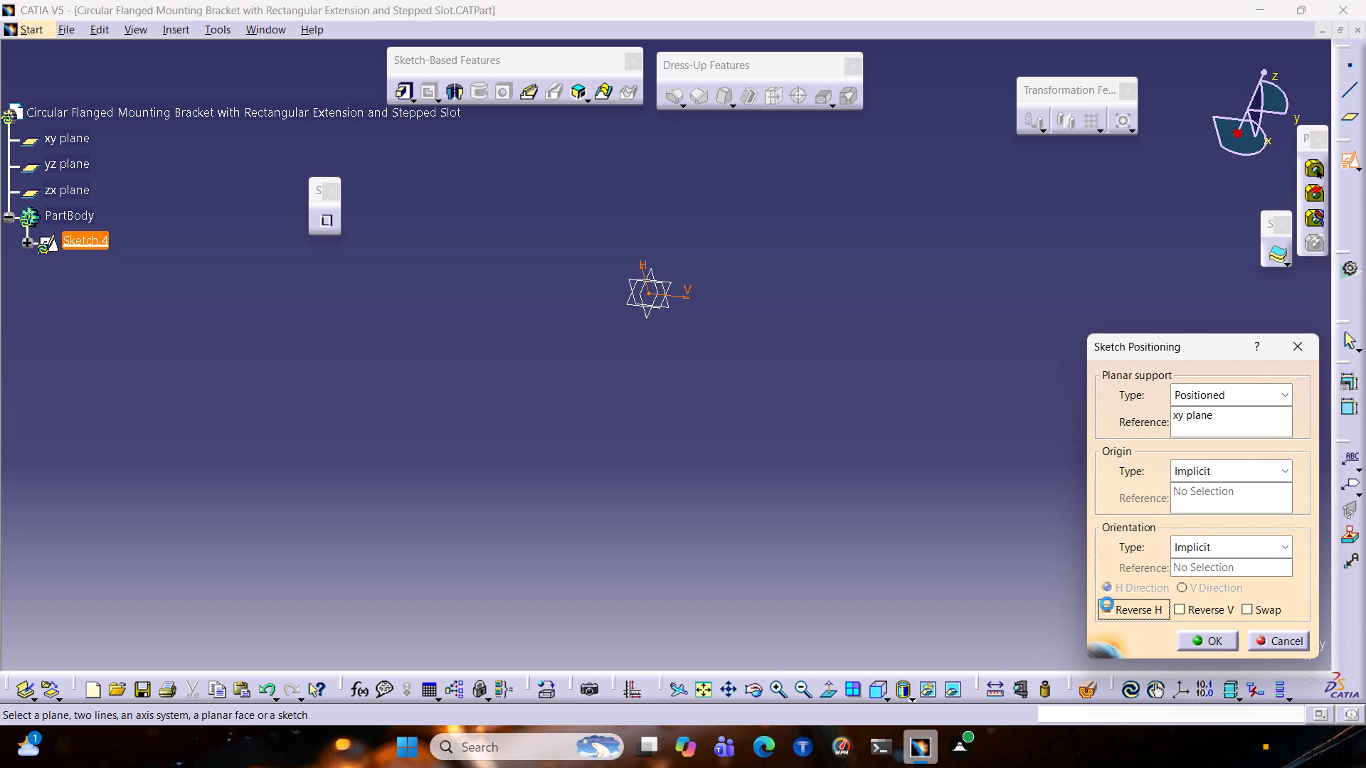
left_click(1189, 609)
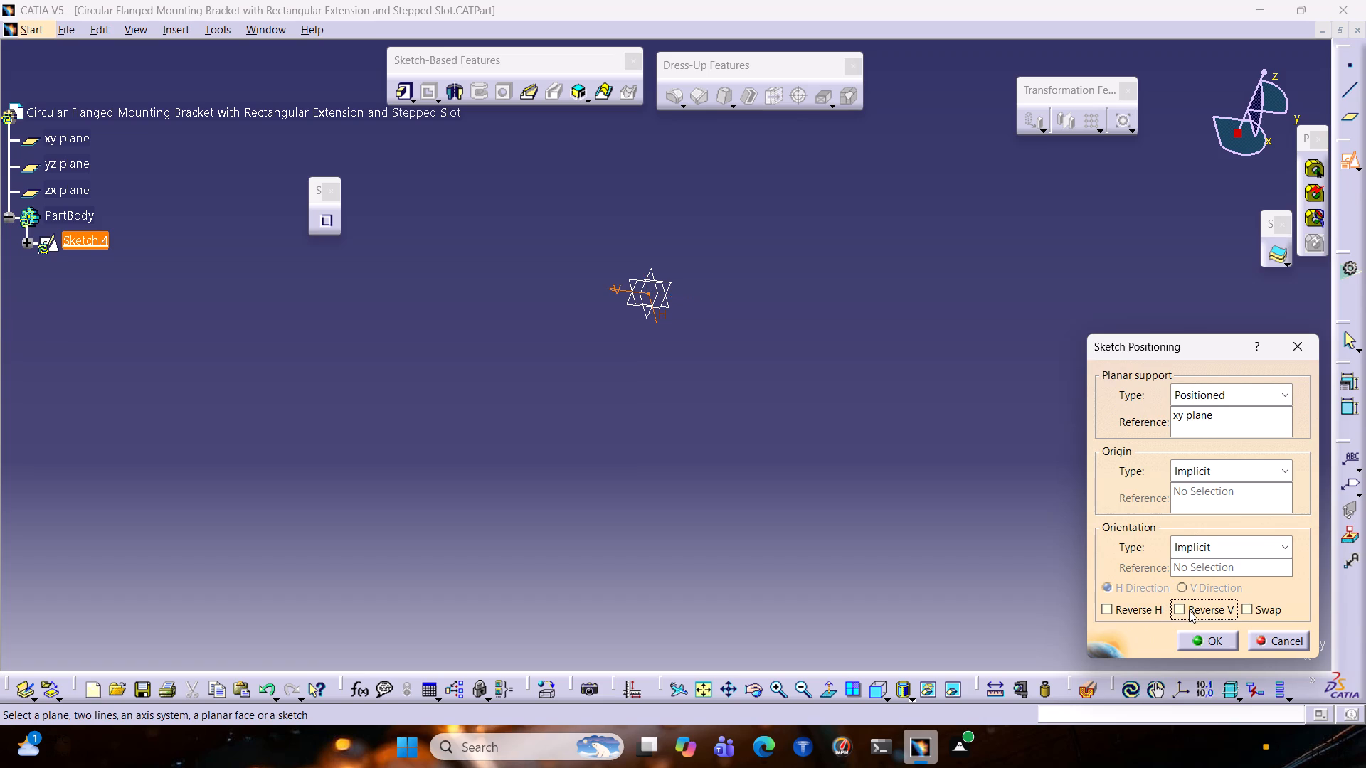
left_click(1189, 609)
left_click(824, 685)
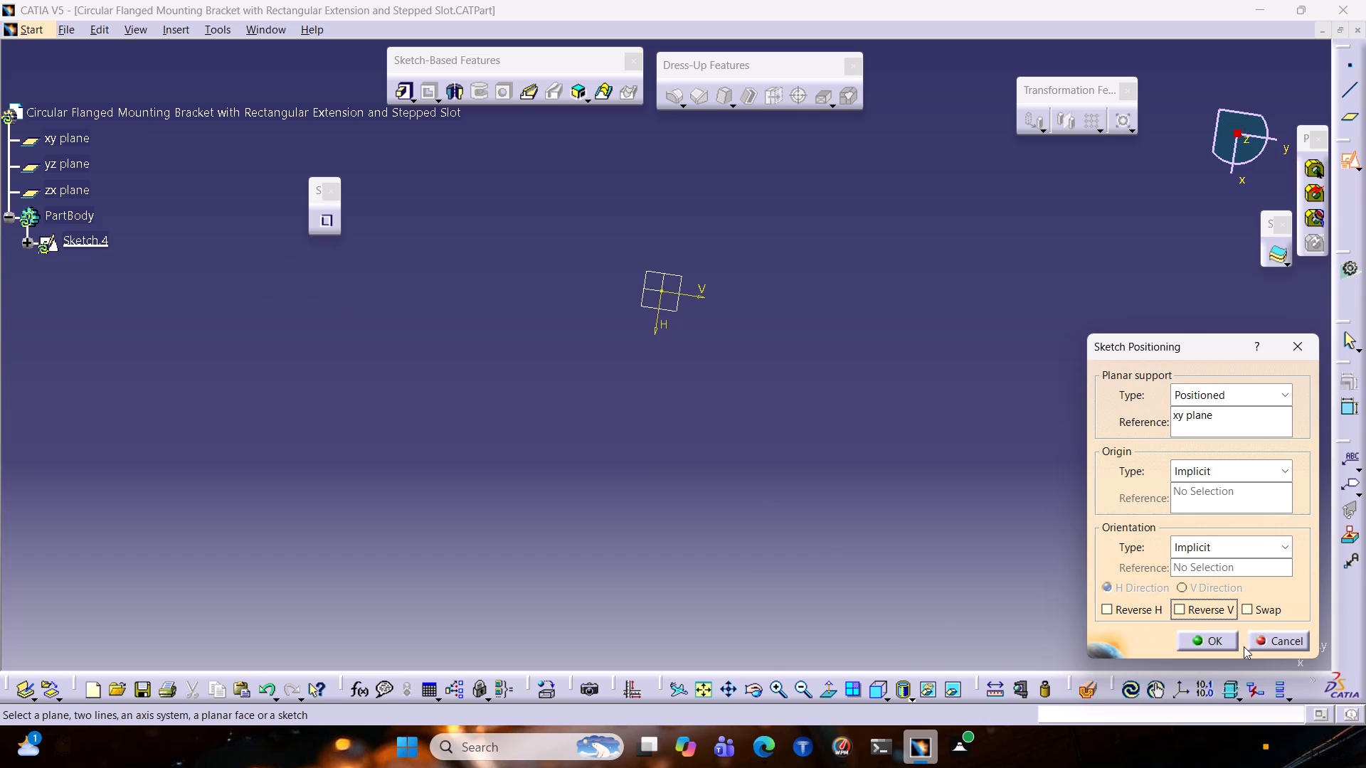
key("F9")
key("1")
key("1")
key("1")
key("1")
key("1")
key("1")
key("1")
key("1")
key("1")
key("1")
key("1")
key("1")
Swap the sketch axes, reverse the V direction, and accept the sketch positioning.
left_click(1256, 611)
left_click(1175, 607)
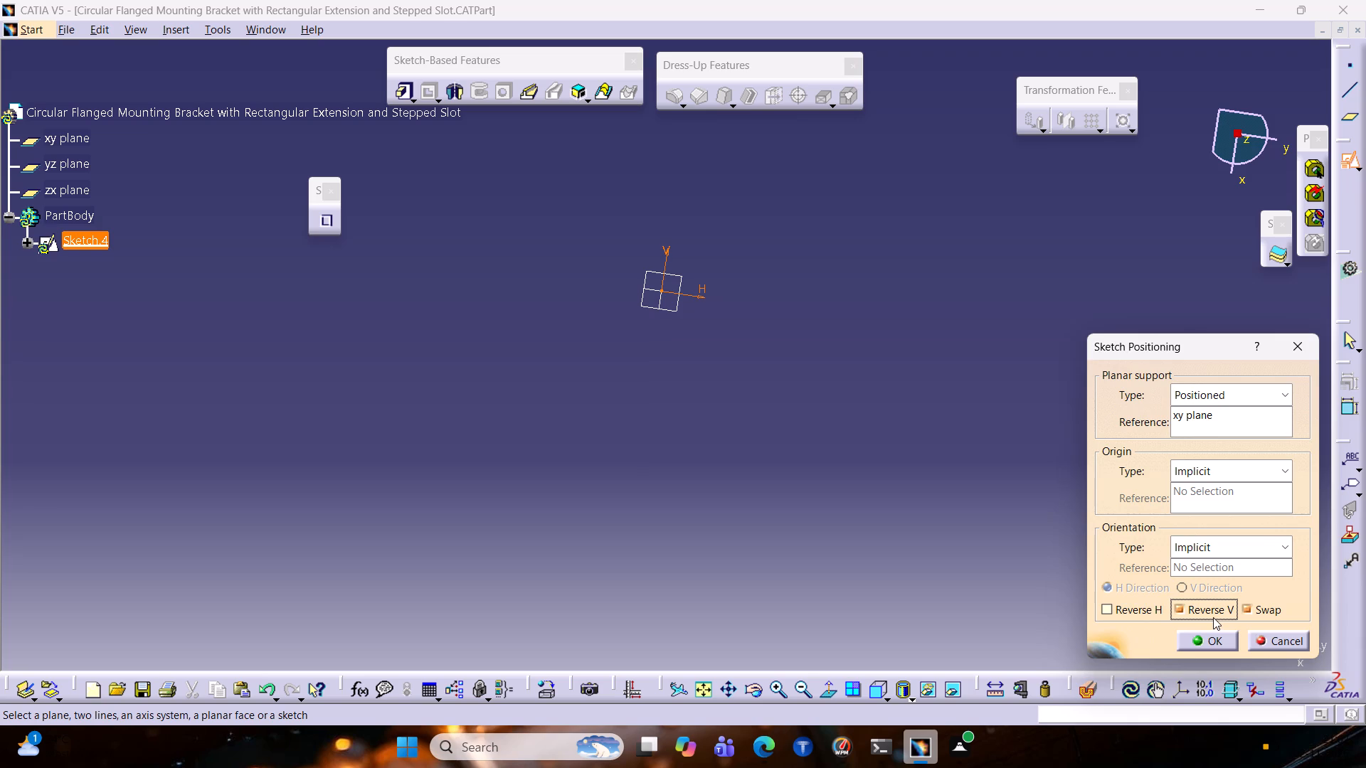
left_click(831, 690)
left_click(832, 690)
left_click(1221, 644)
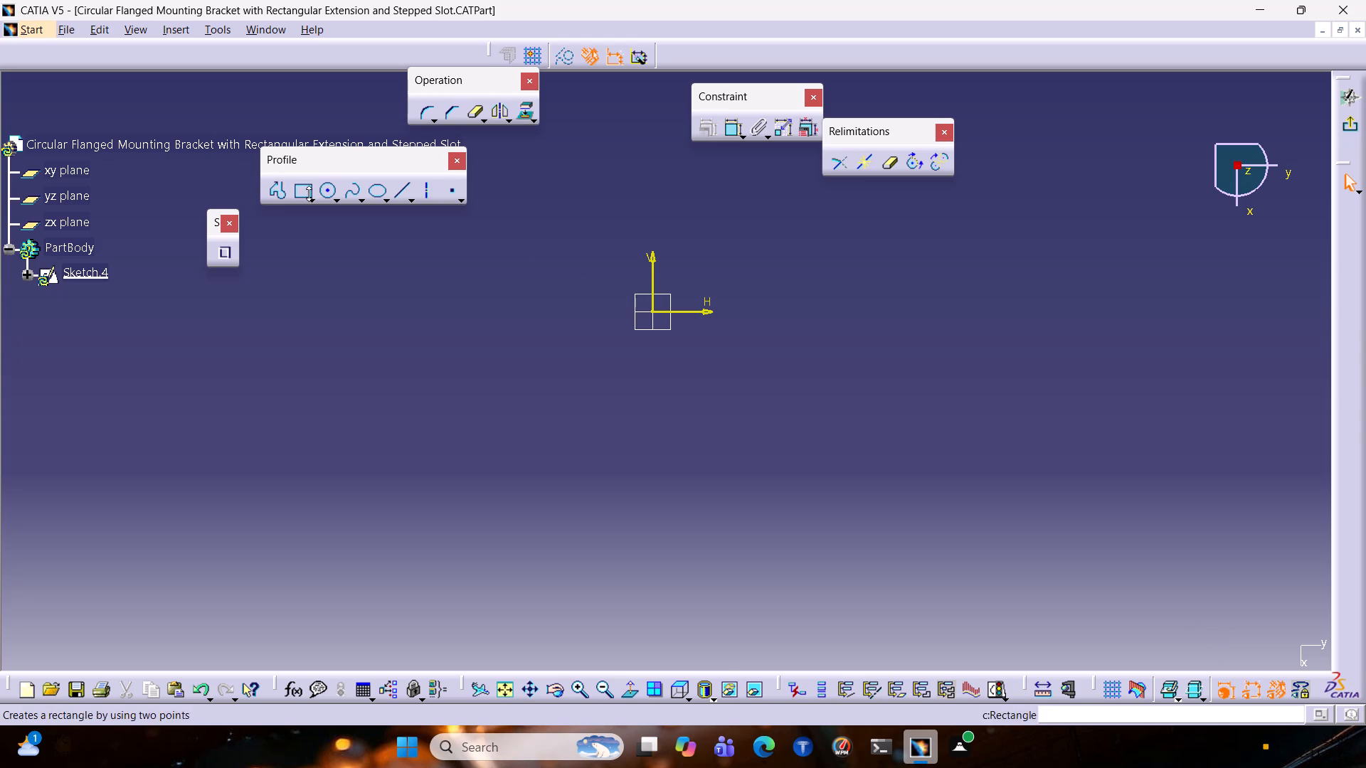
Draw a circle of about 35 mm radius centred on the sketch origin.
left_click(329, 191)
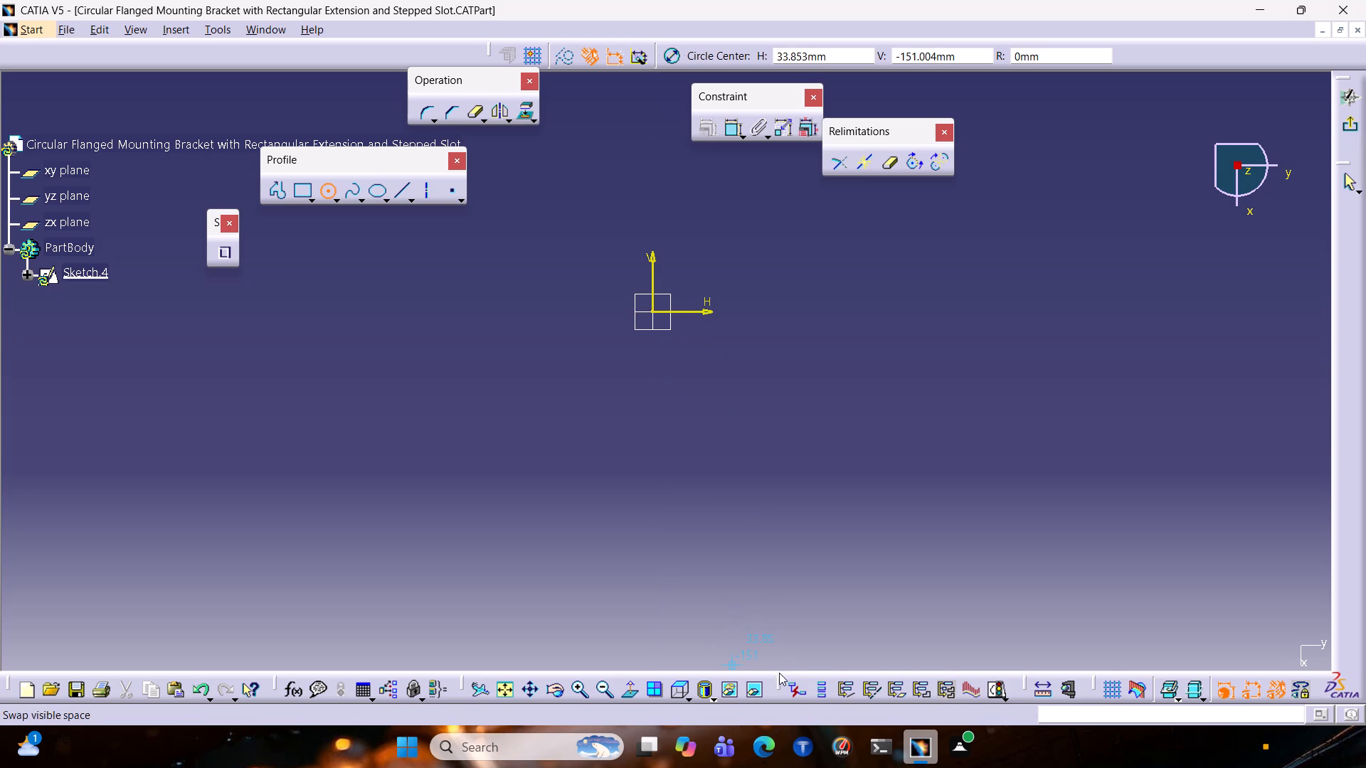
left_click(676, 690)
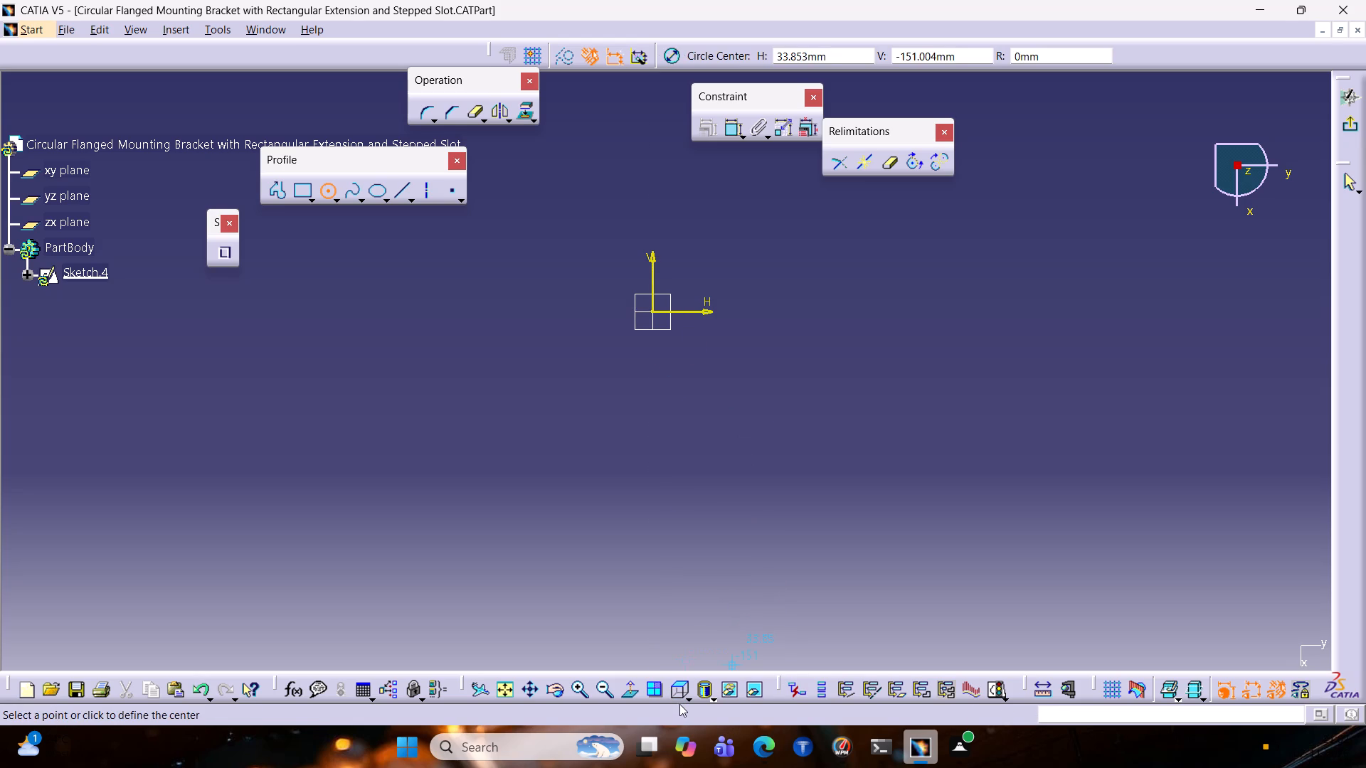
left_click(652, 310)
left_click(679, 390)
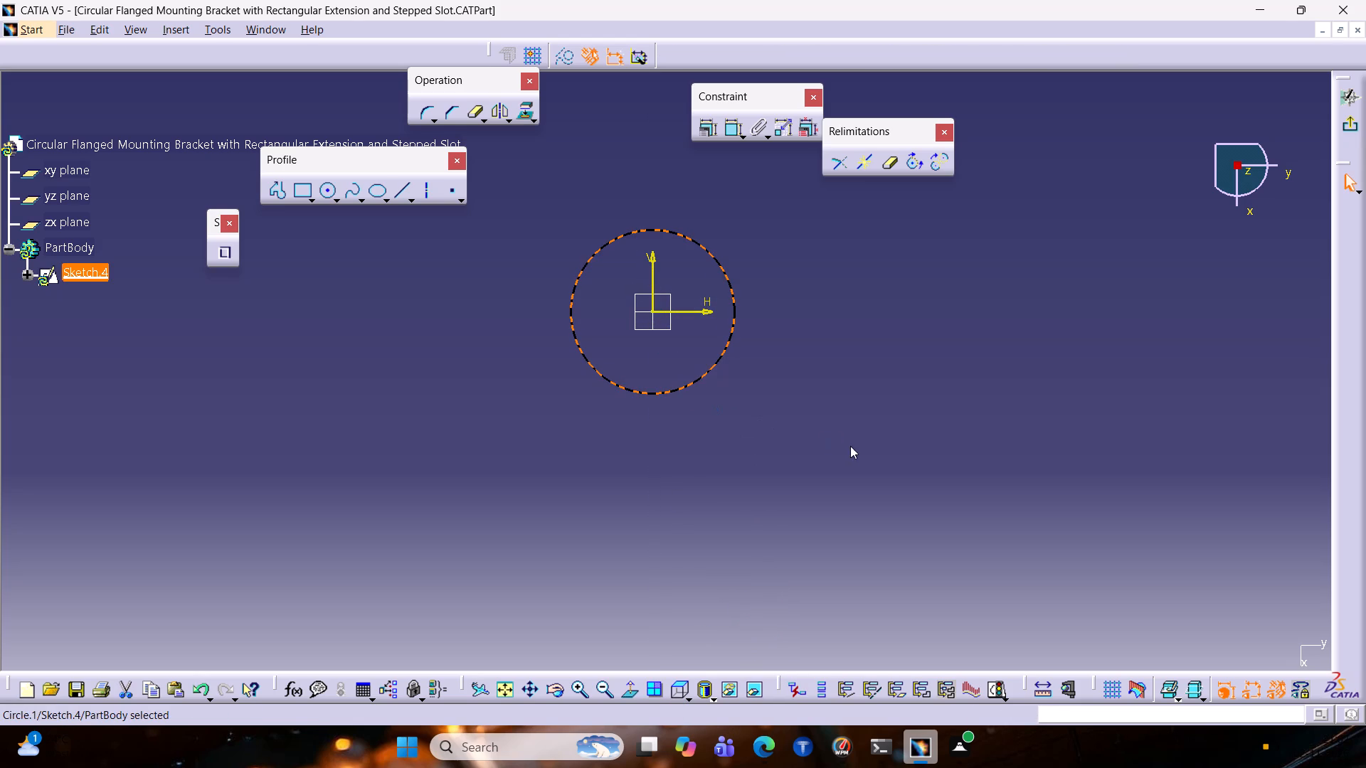
Dimension the circle's radius and set it to 60 mm.
middle_click_drag(852, 443, 516, 442)
right_click_drag(852, 442, 516, 442)
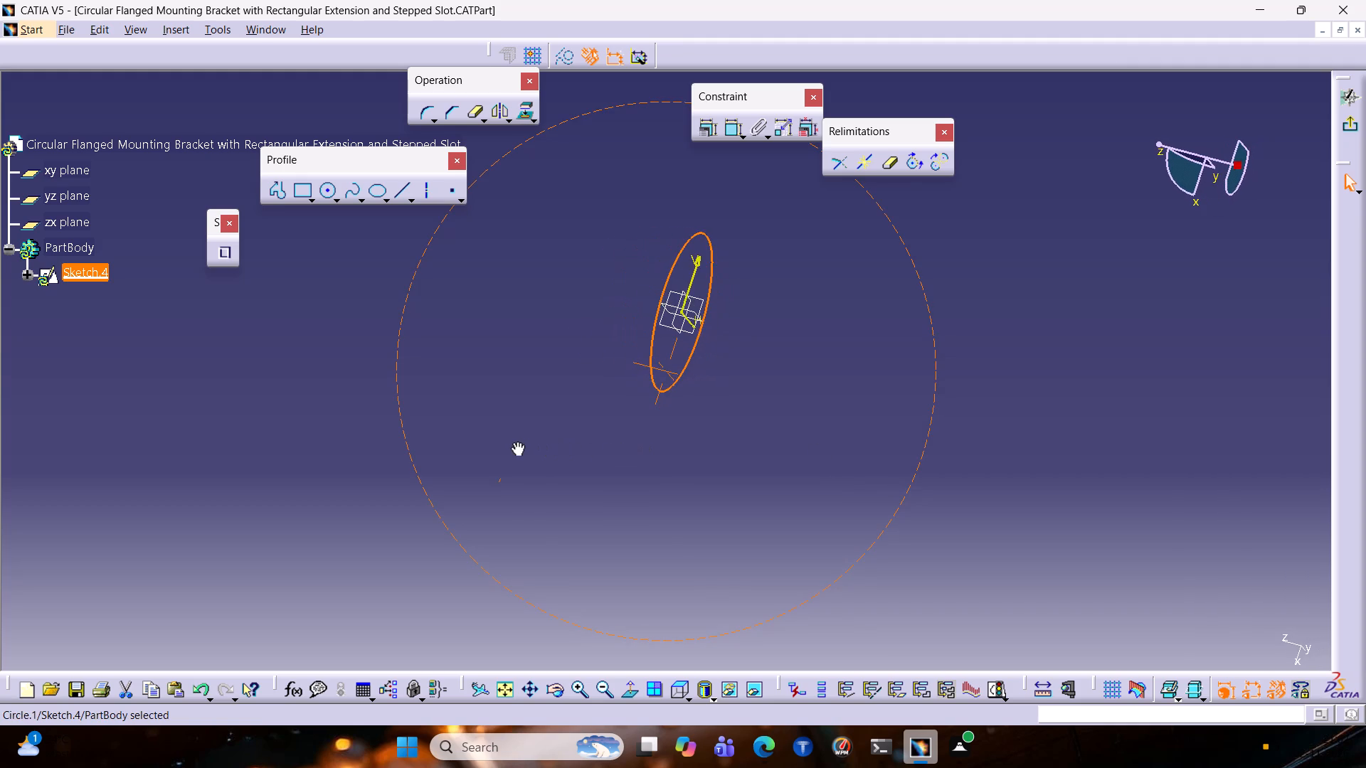
right_click_drag(516, 442, 785, 427)
middle_click_drag(516, 442, 788, 426)
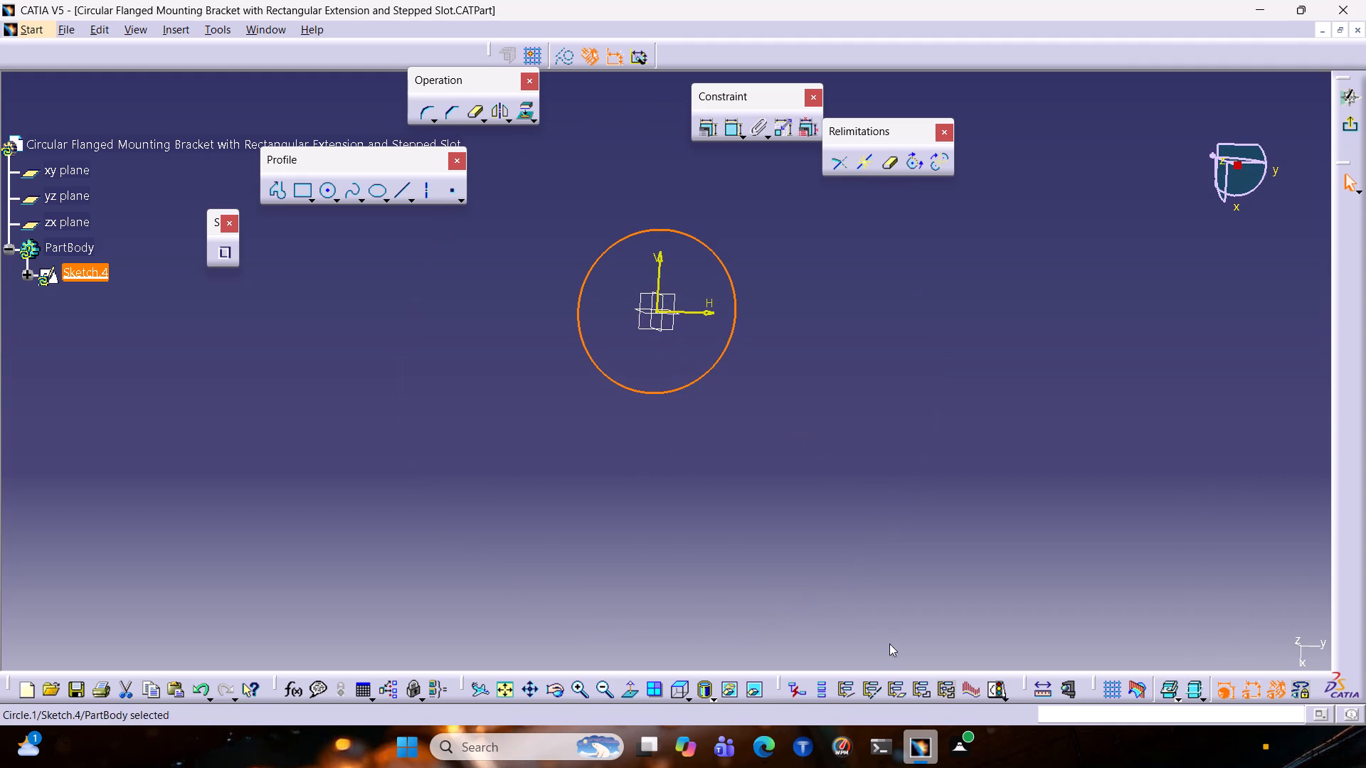
left_click(629, 689)
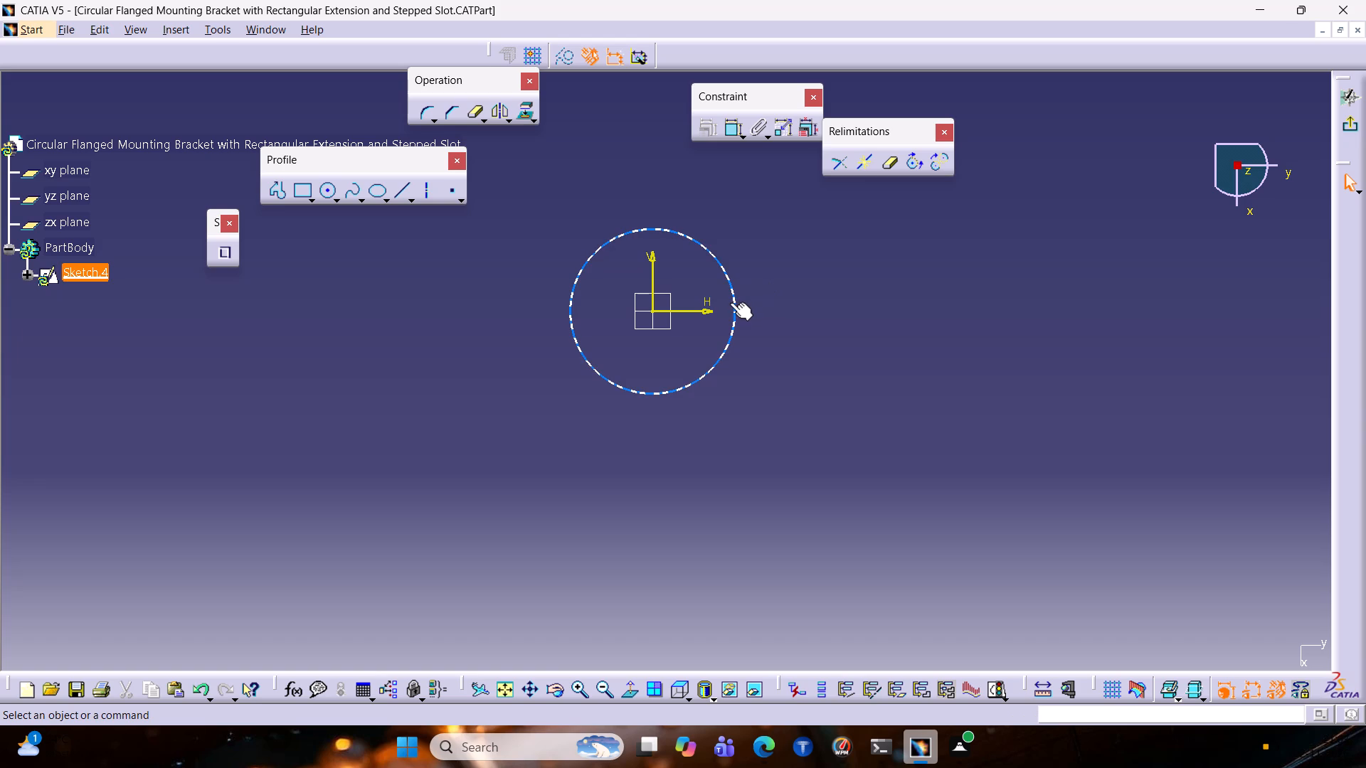
left_click(657, 231)
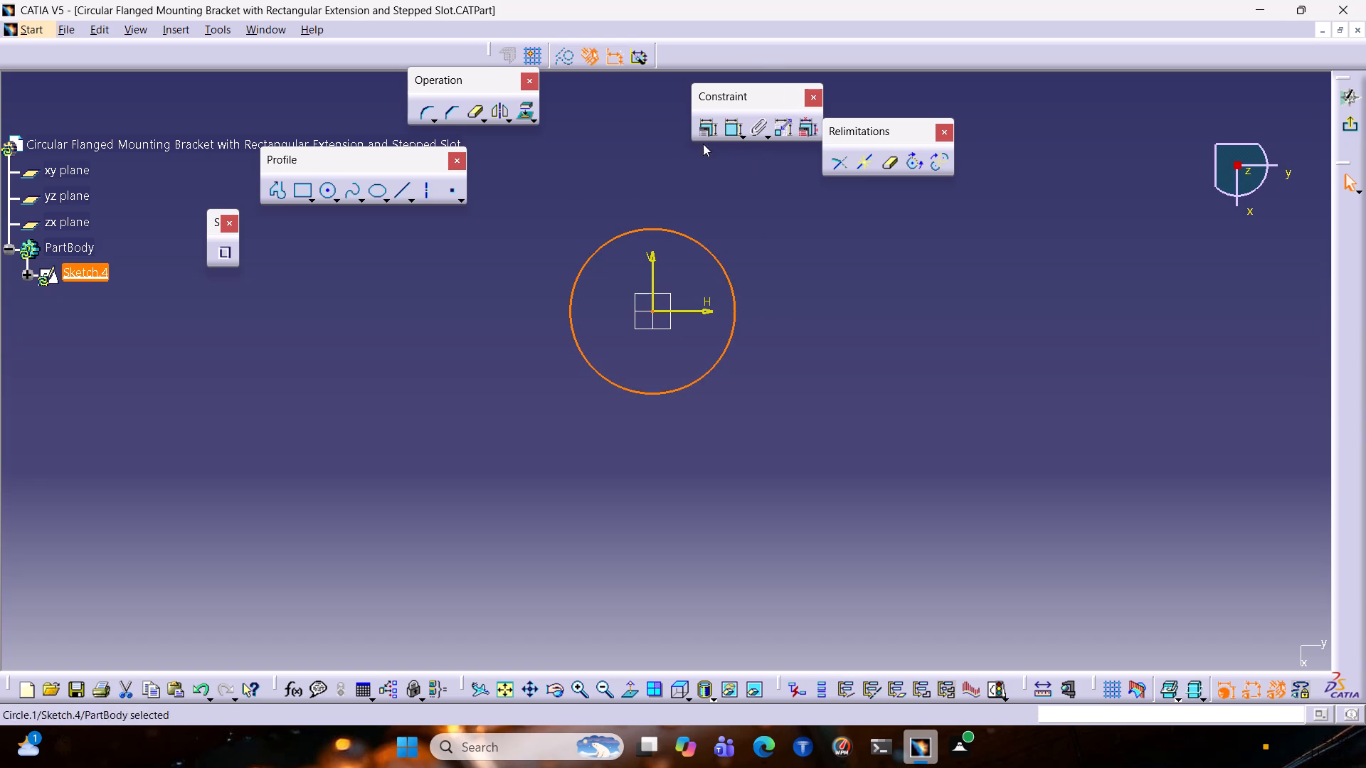
left_click(735, 127)
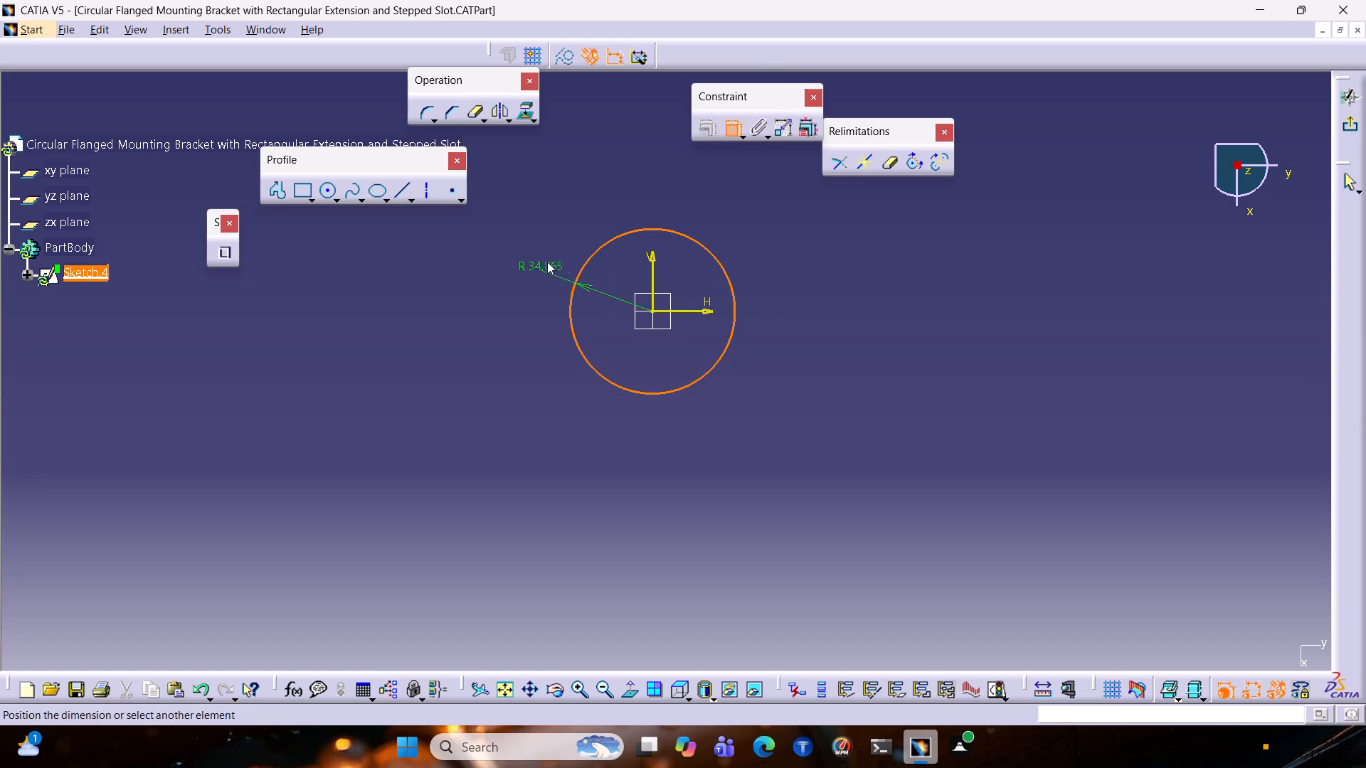
left_click(547, 261)
double_click(547, 258)
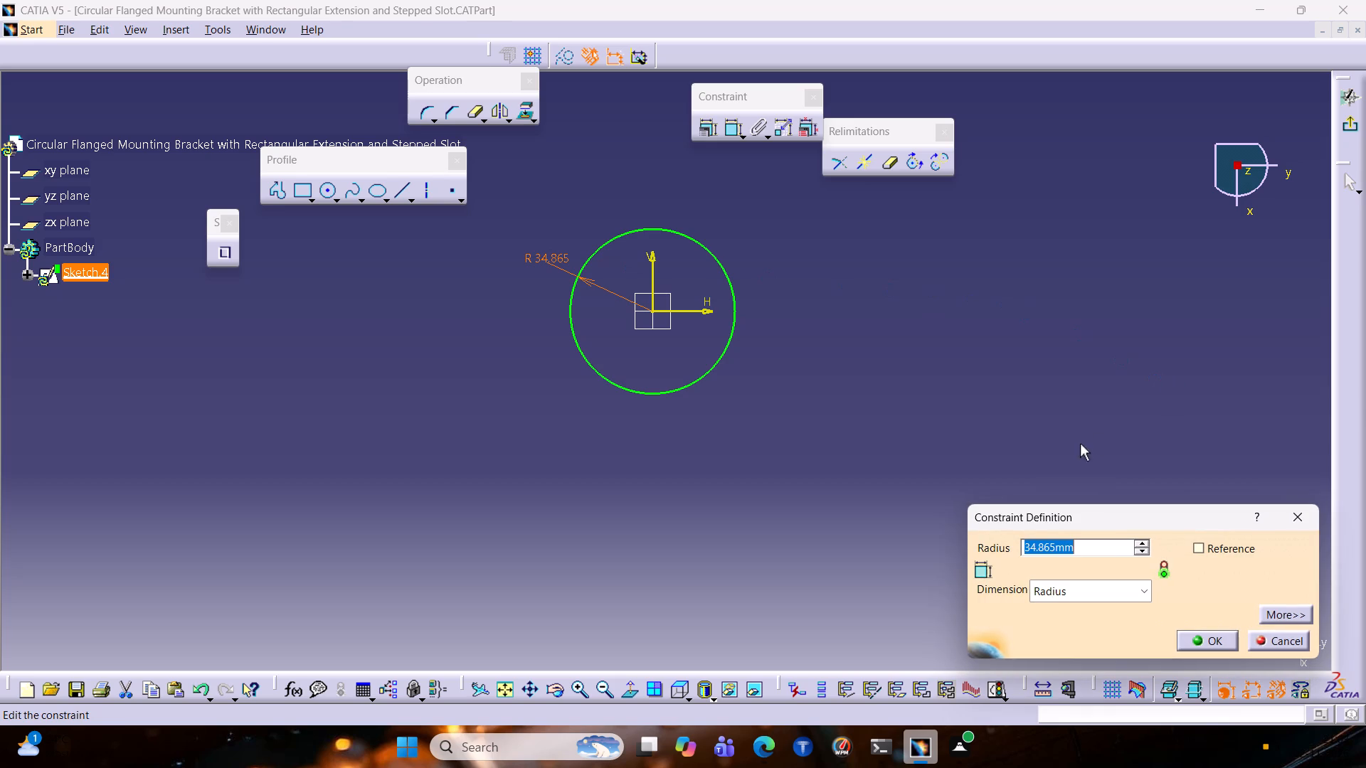
type("60")
key("Return")
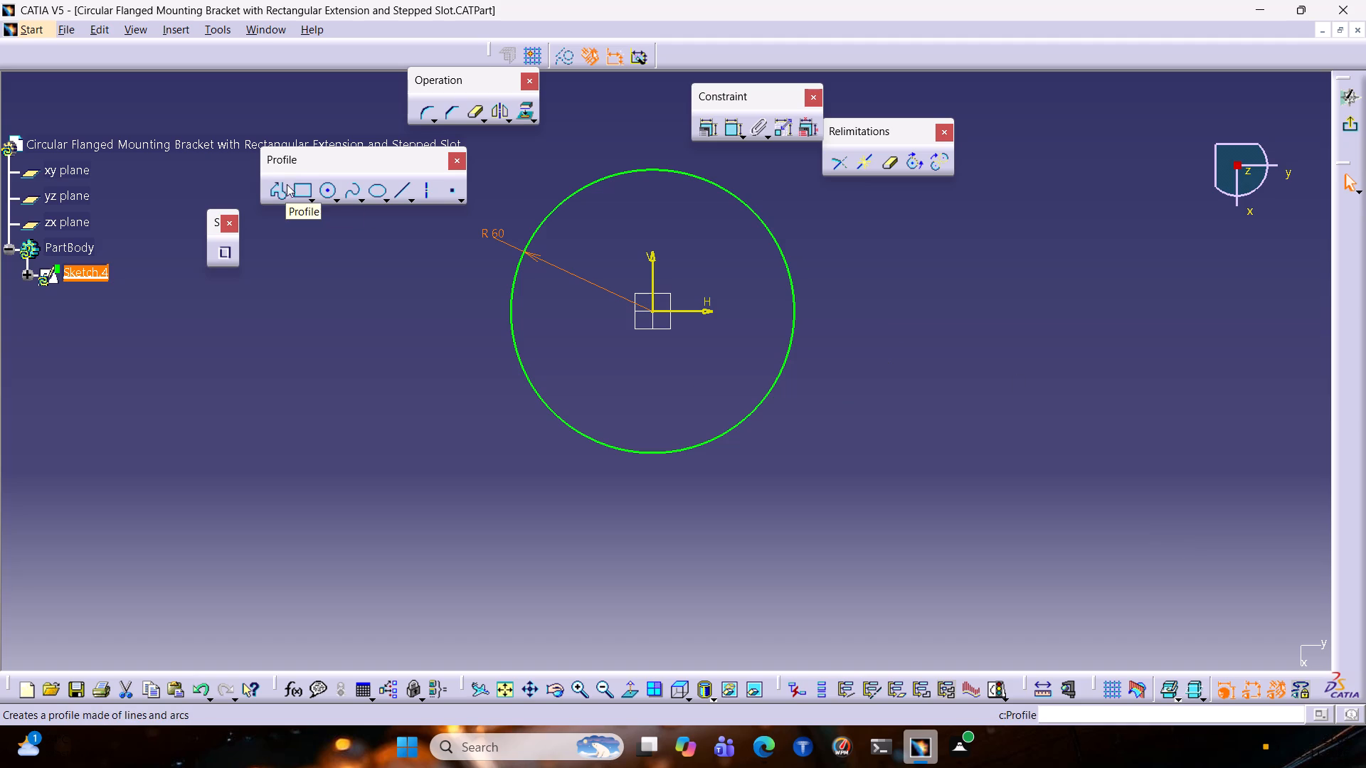
Draw a smaller concentric circle of about 27 mm radius centred on the sketch origin.
left_click(324, 190)
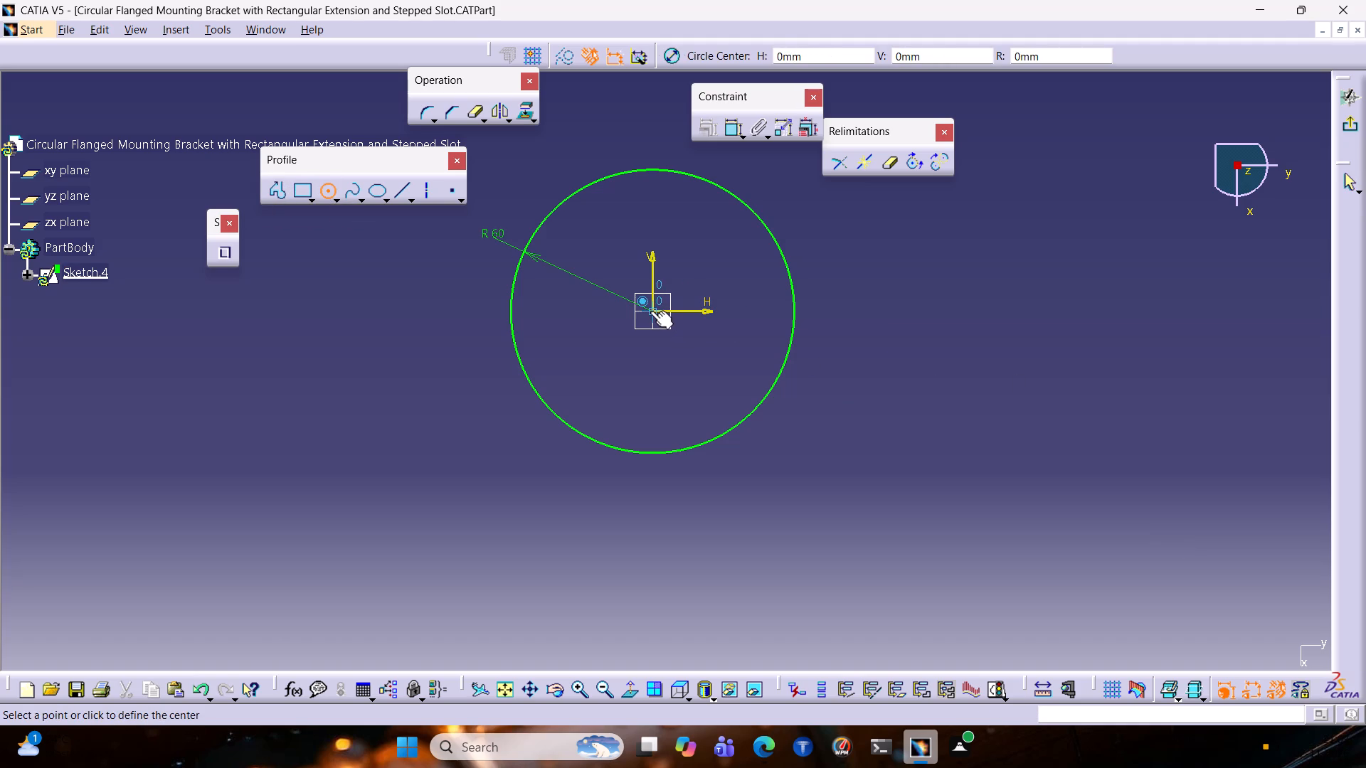
left_click(650, 309)
left_click(682, 368)
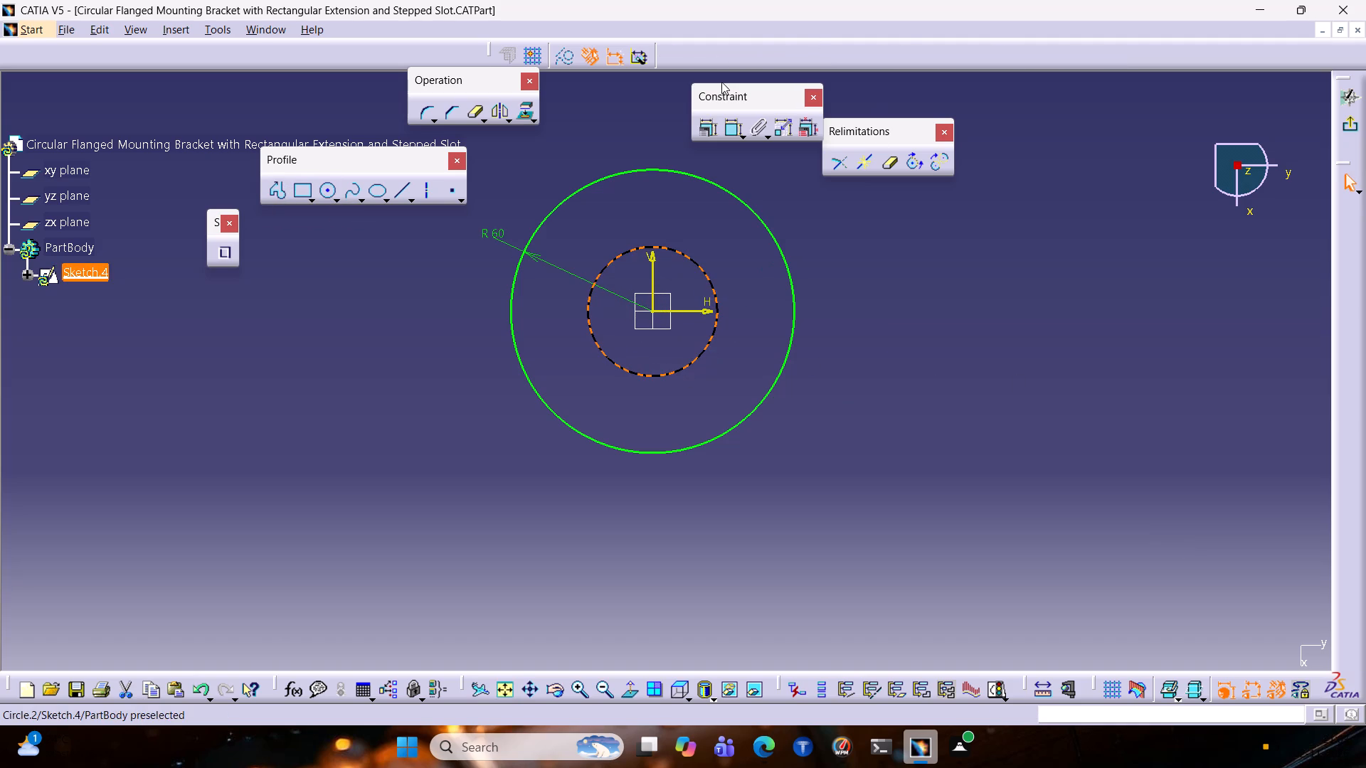
Dimension the inner circle as a diameter and set it to 30 mm.
left_click(728, 128)
left_click(812, 468)
double_click(812, 469)
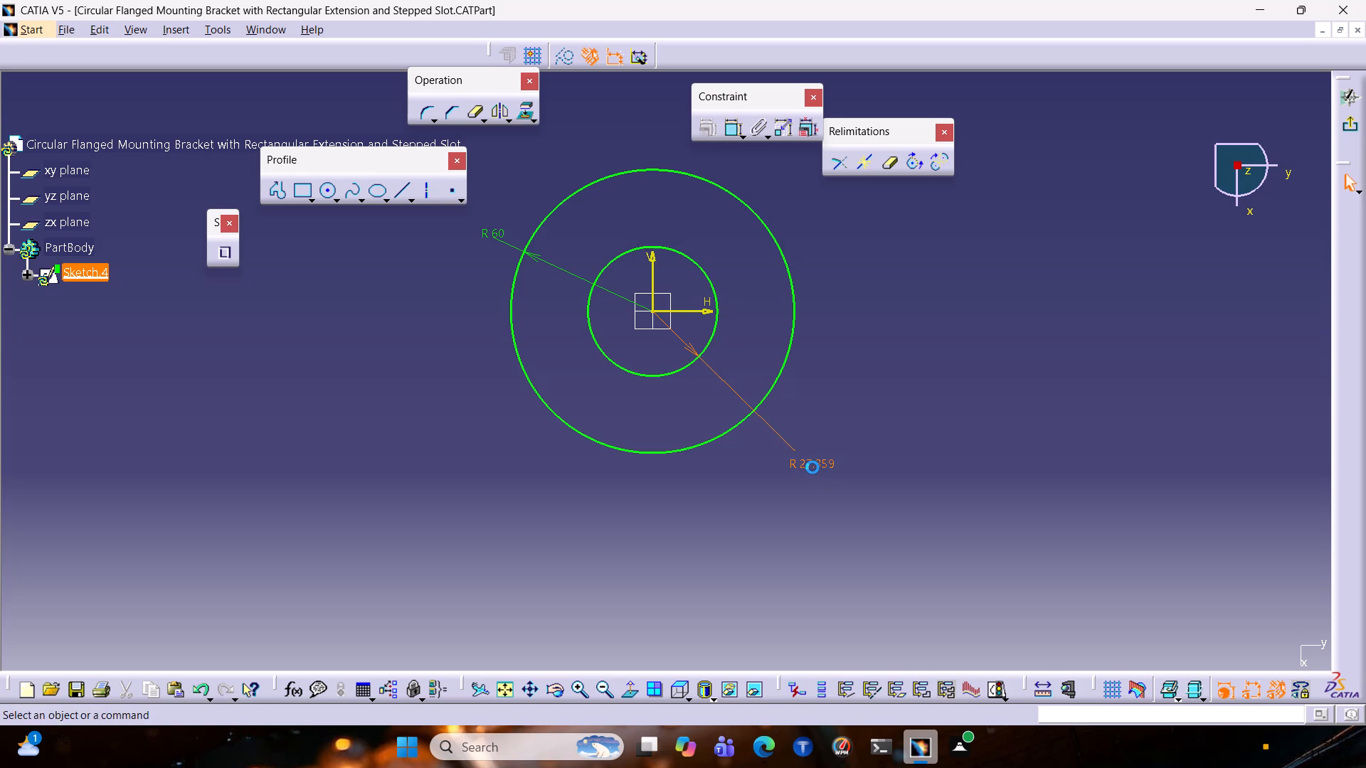
left_click(1046, 593)
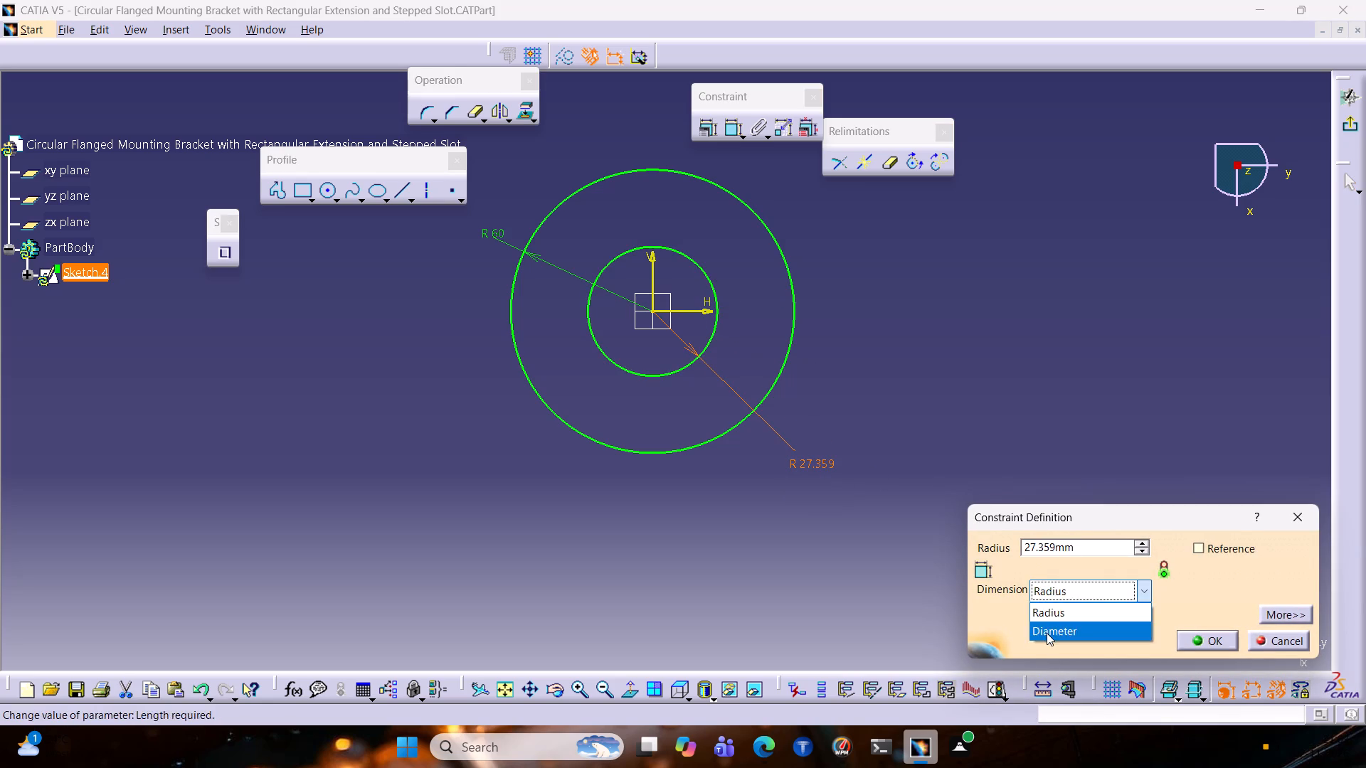
left_click(1047, 634)
left_click_drag(1084, 546, 1007, 546)
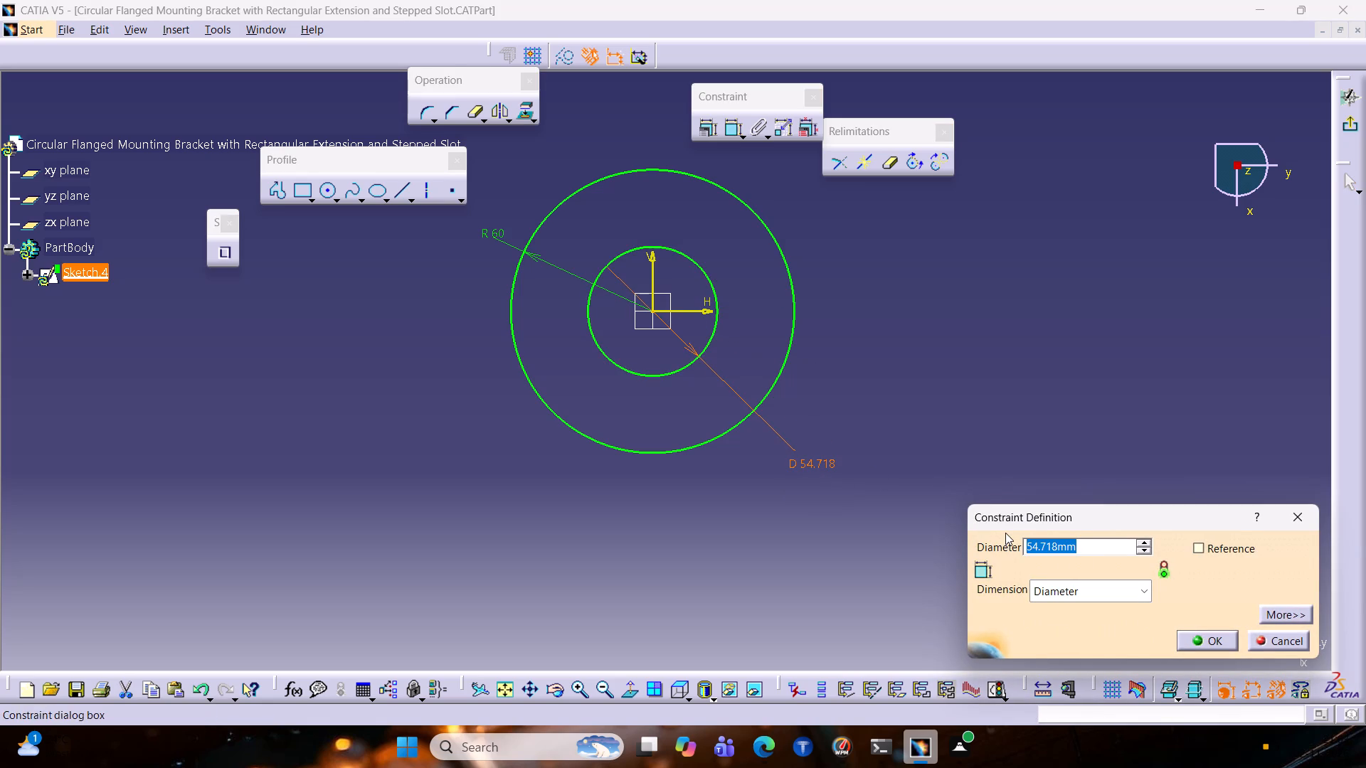
type("30")
key("Return")
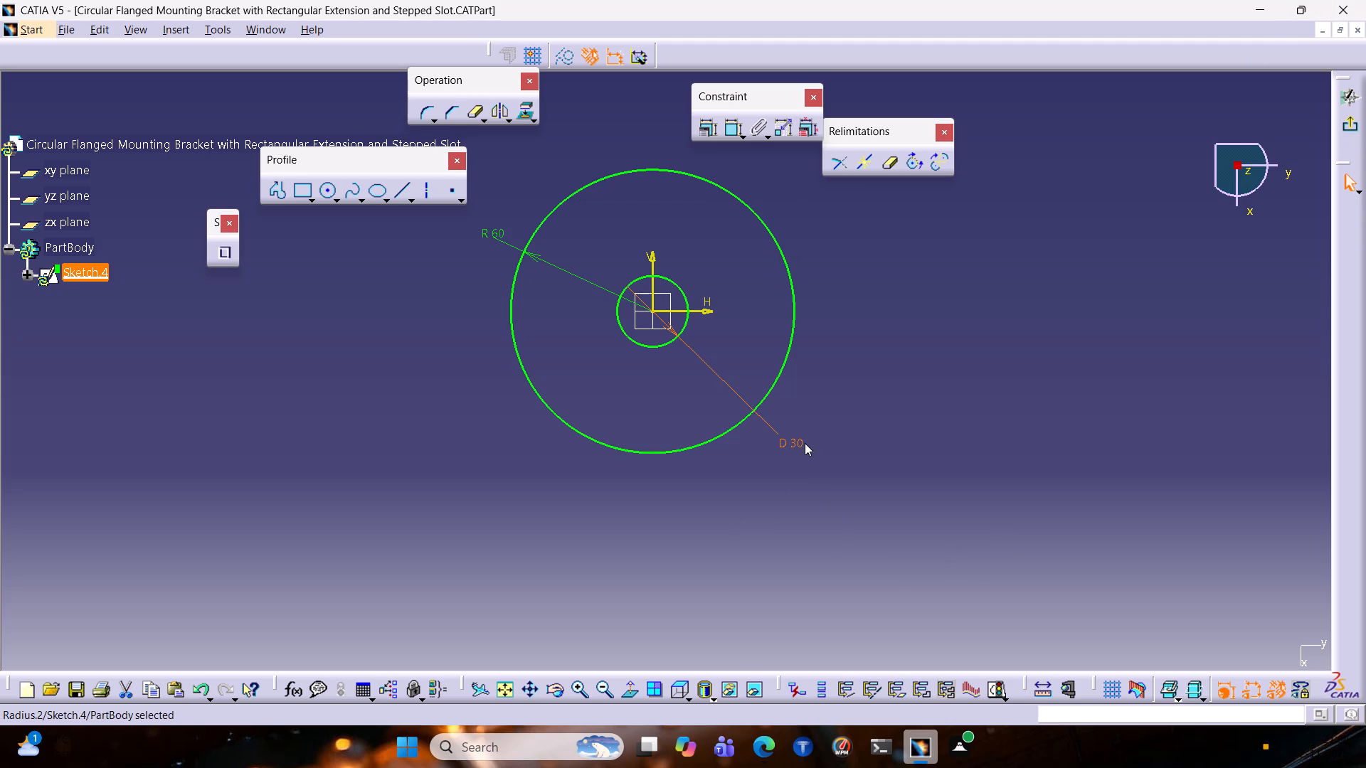
Switch the outer circle's radius dimension to a diameter and set it to 60 mm.
double_click(497, 231)
left_click(1110, 597)
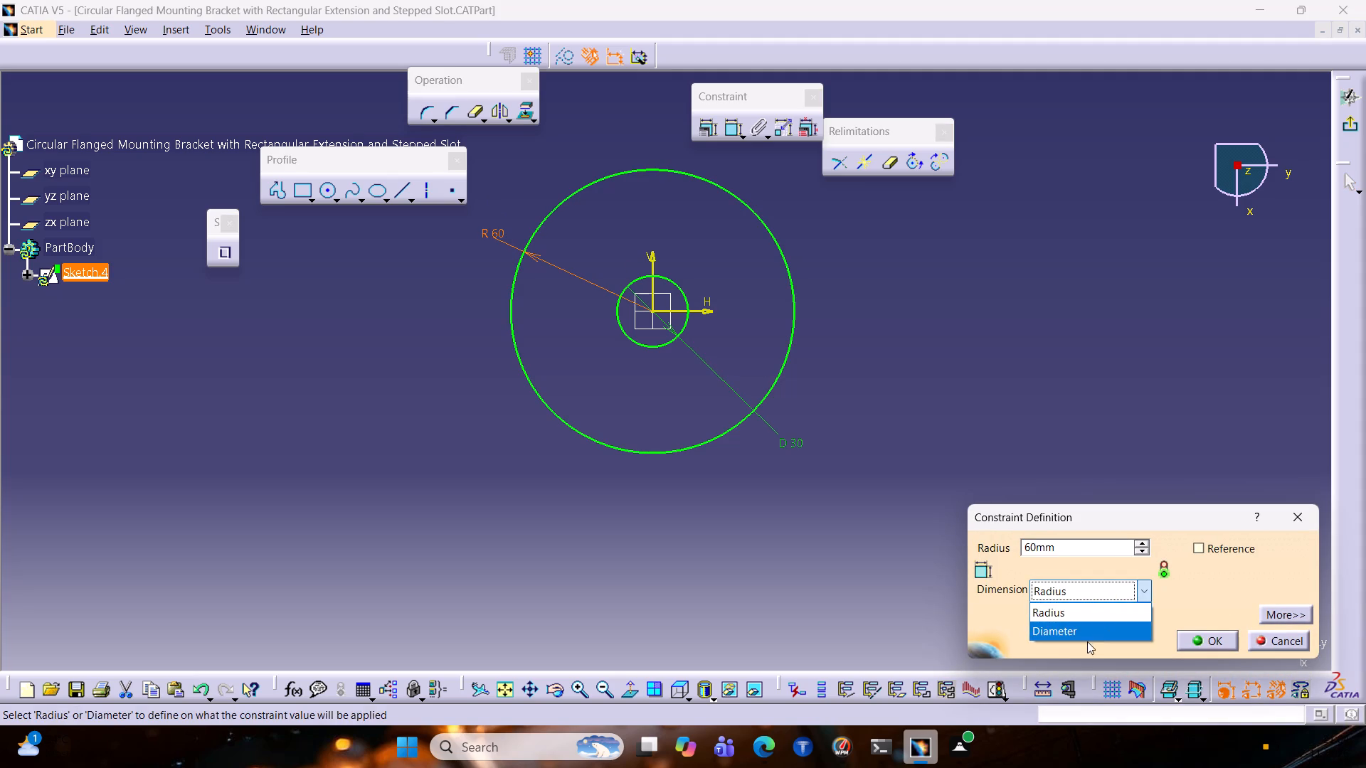
left_click(1093, 630)
left_click_drag(1084, 547, 790, 521)
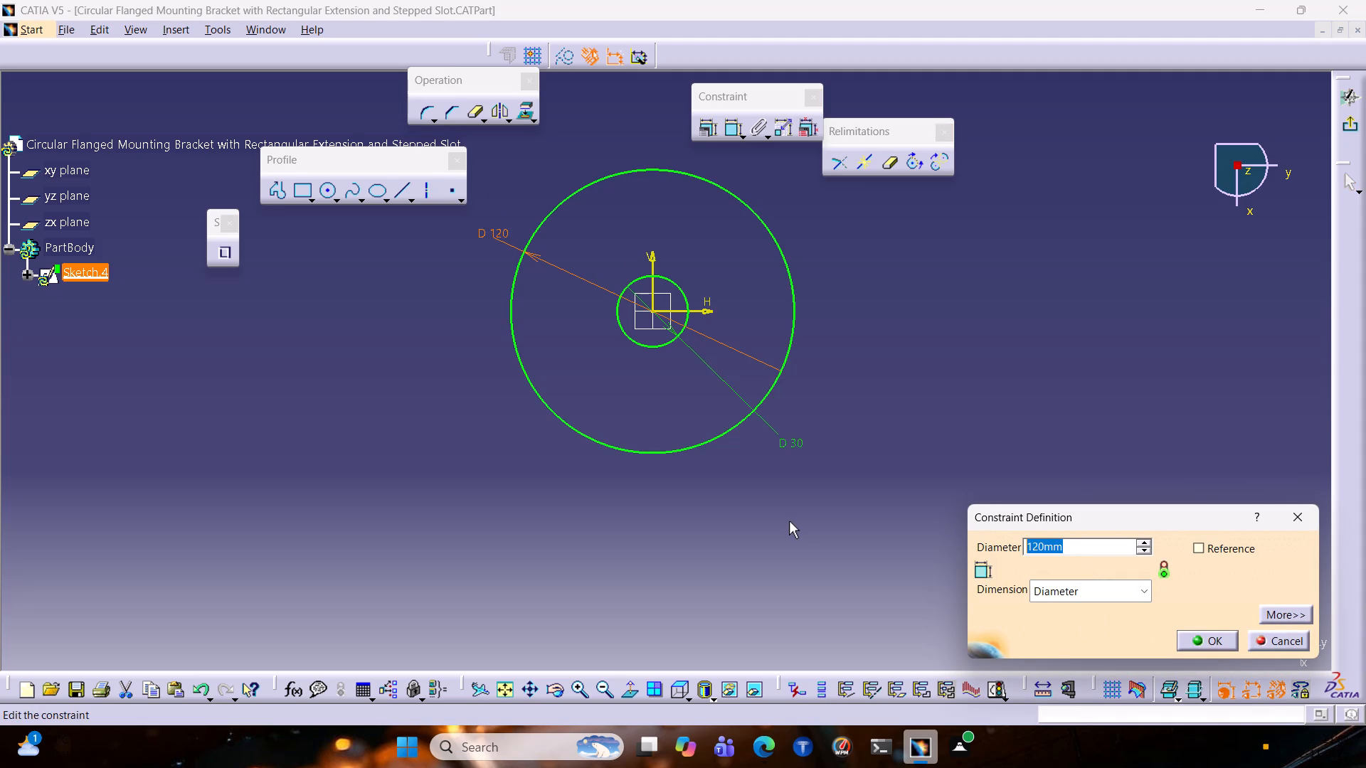
type("60")
key("Return")
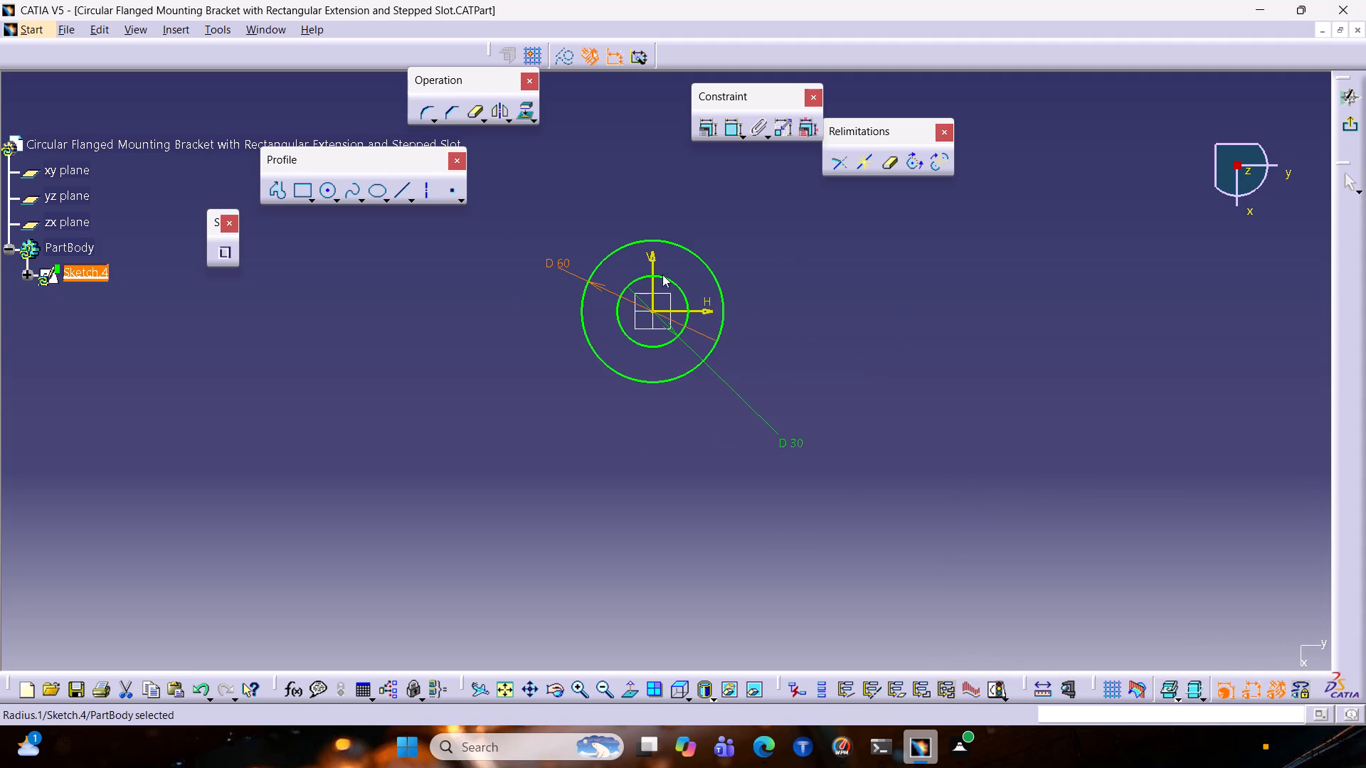
Start a profile at the top point of the outer circle with a horizontal line 100 mm long toward positive H.
left_click(268, 191)
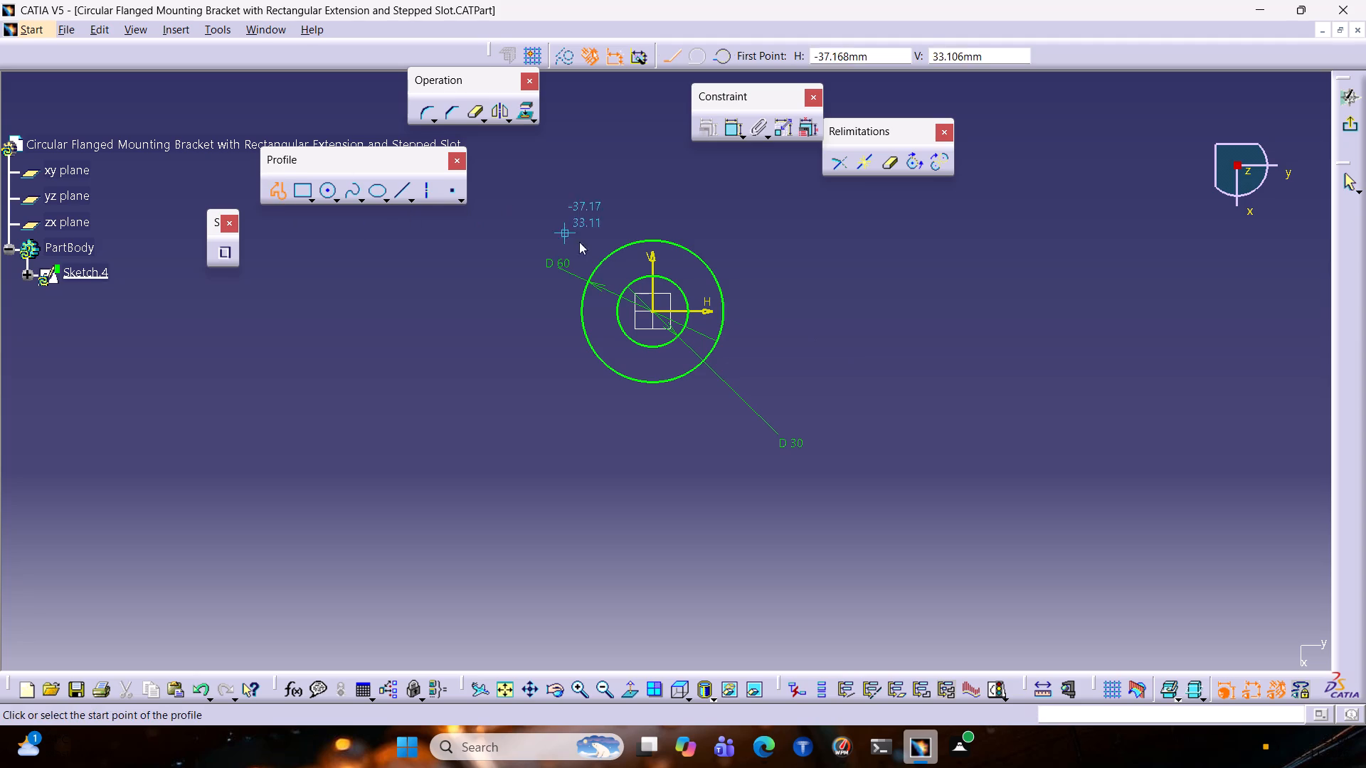
left_click(655, 242)
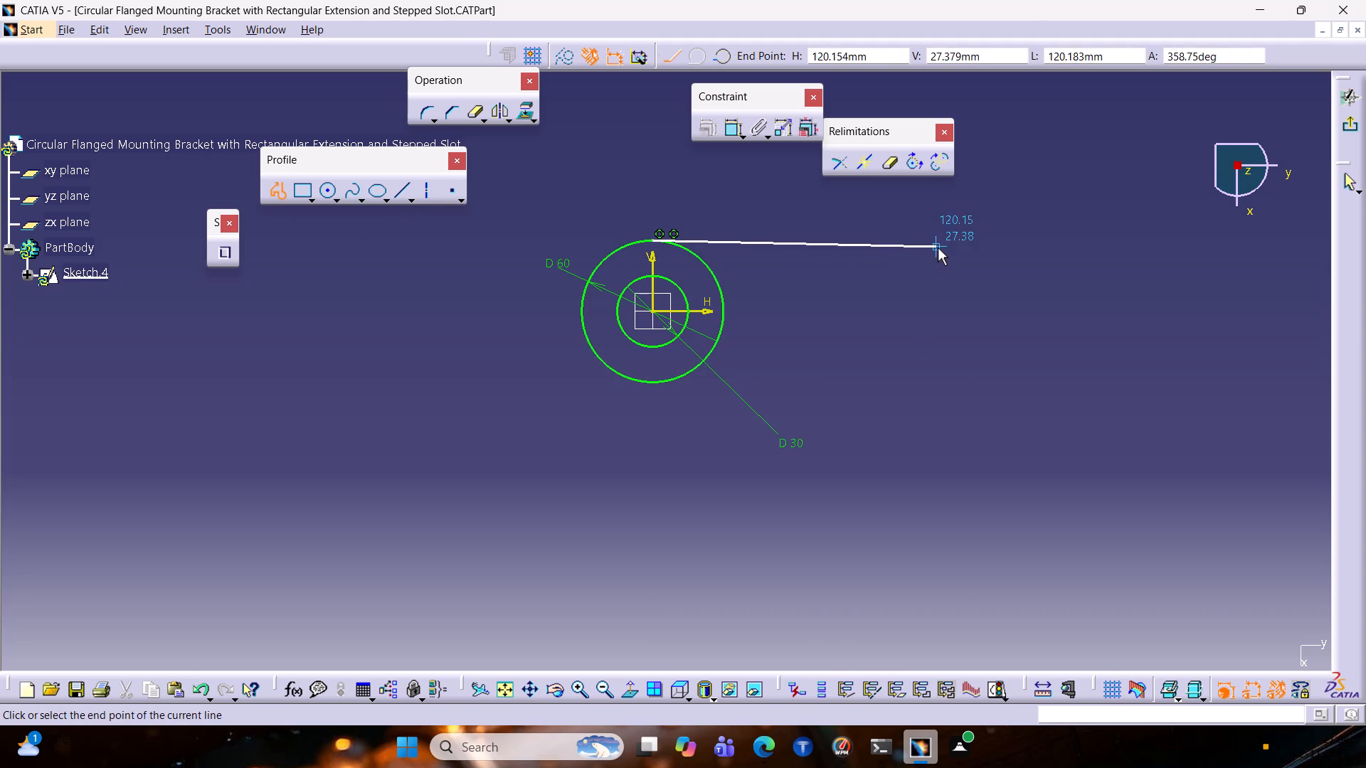
key("Tab")
key("Tab")
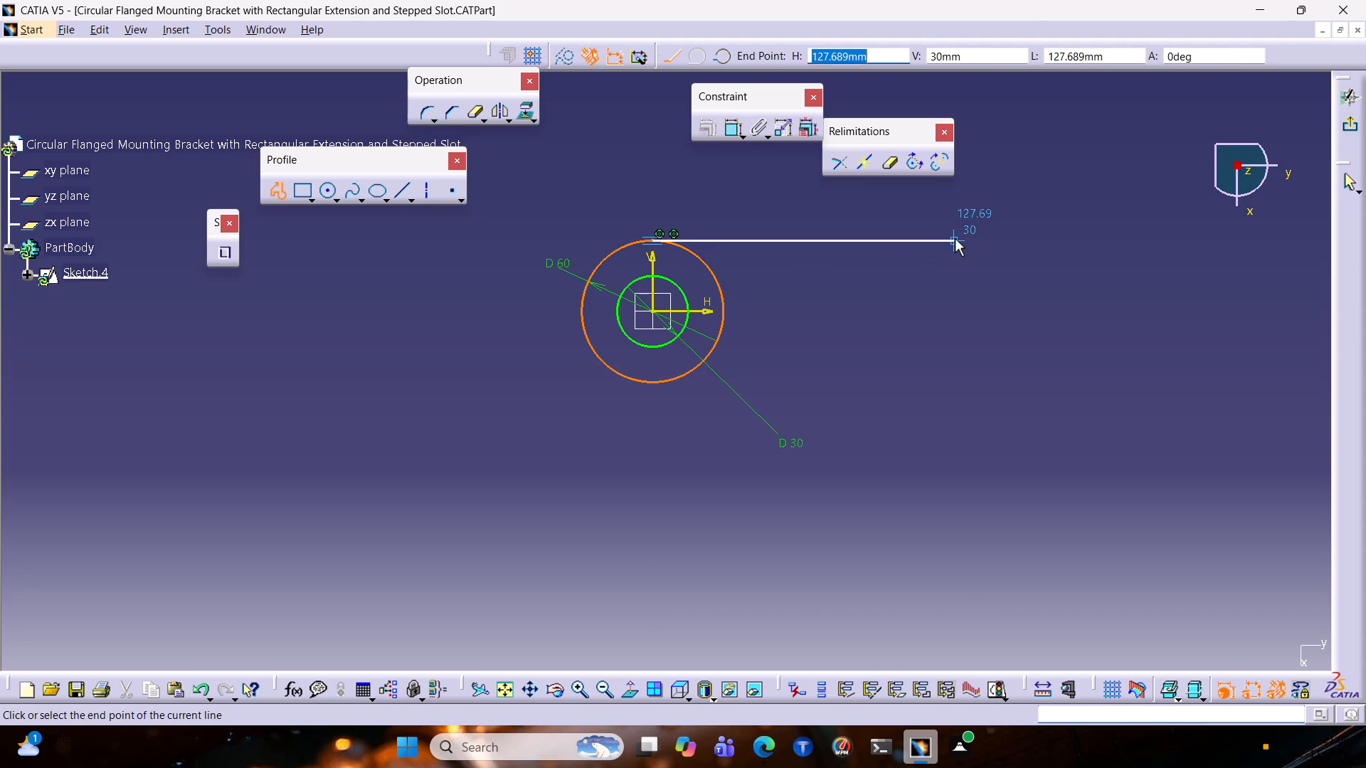
key("Tab")
key("Tab")
type("100")
key("Return")
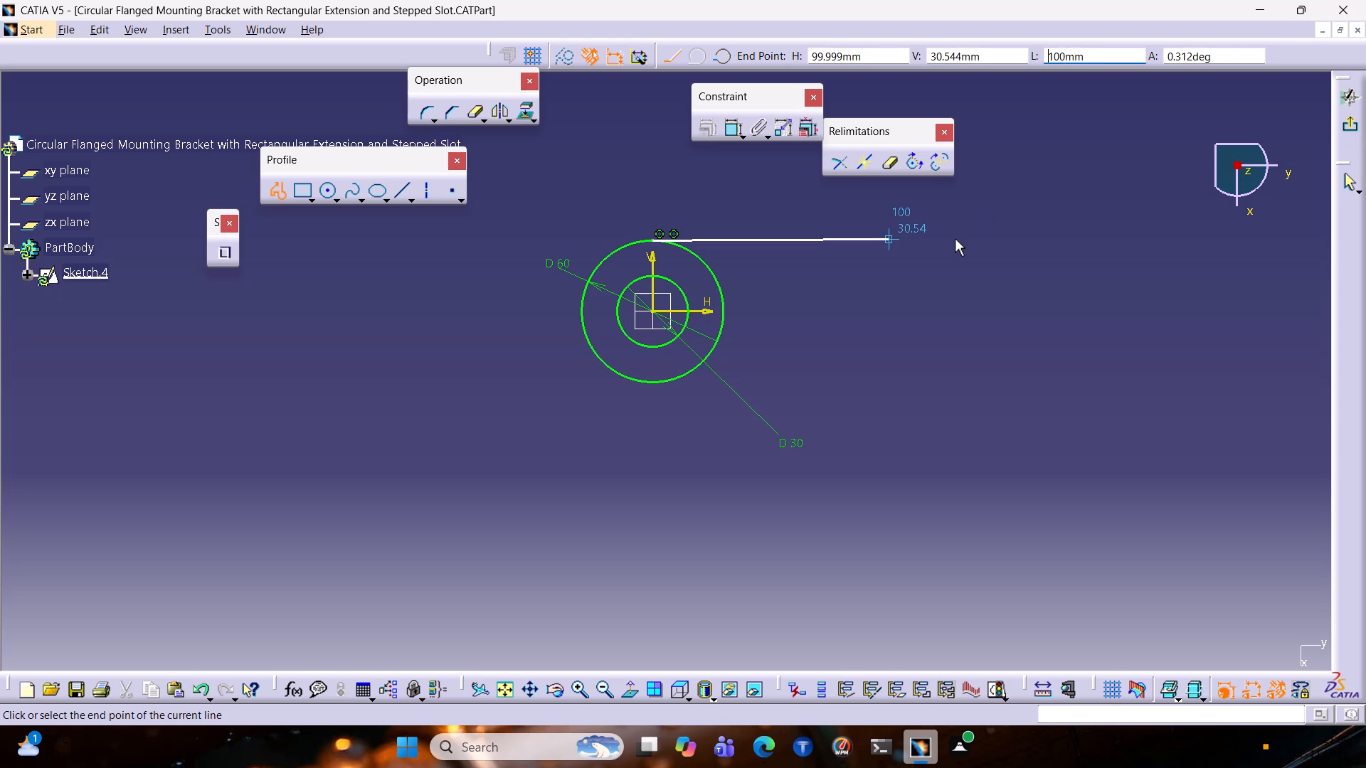
left_click(894, 238)
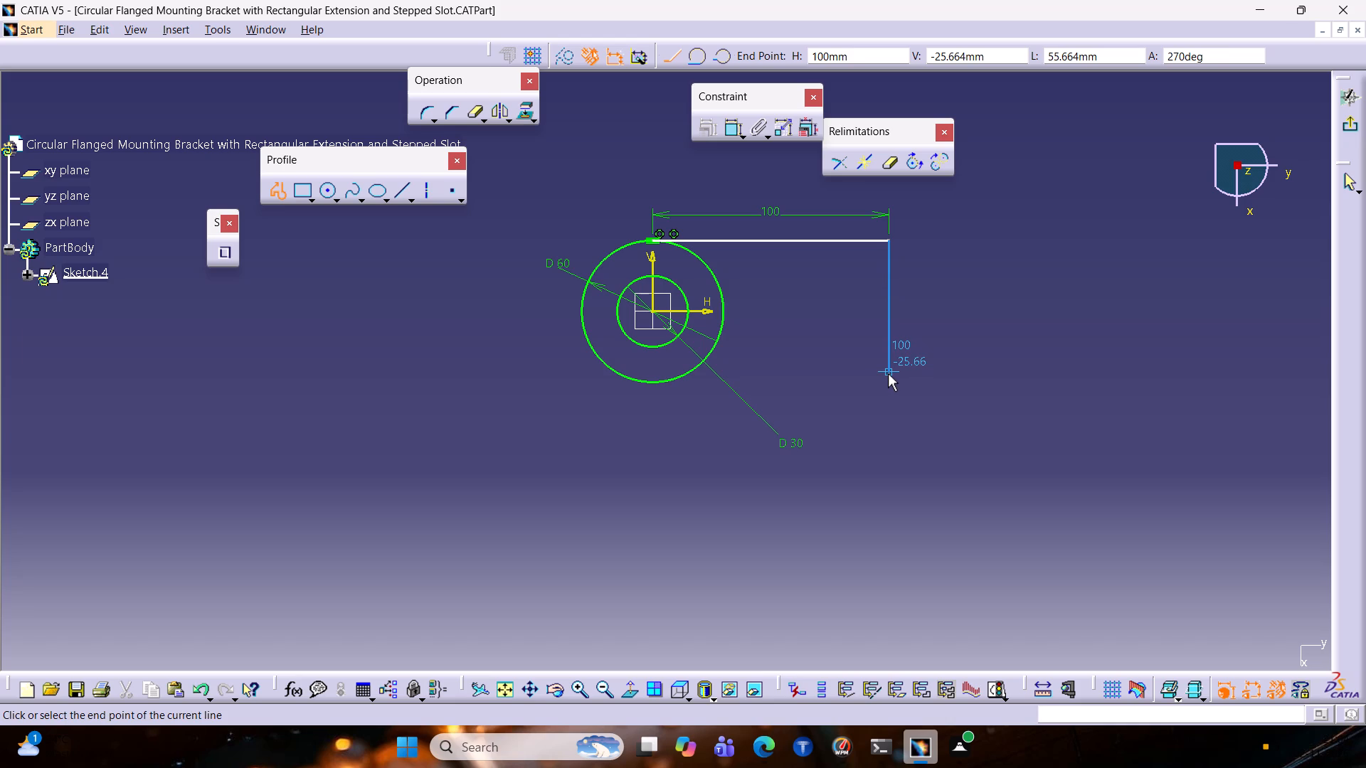
Continue the profile with a 60 mm vertical line downward and a horizontal line back to the outer circle's bottom point.
key("Tab")
key("Tab")
key("Tab")
key("Tab")
type("60")
key("Return")
left_click(889, 385)
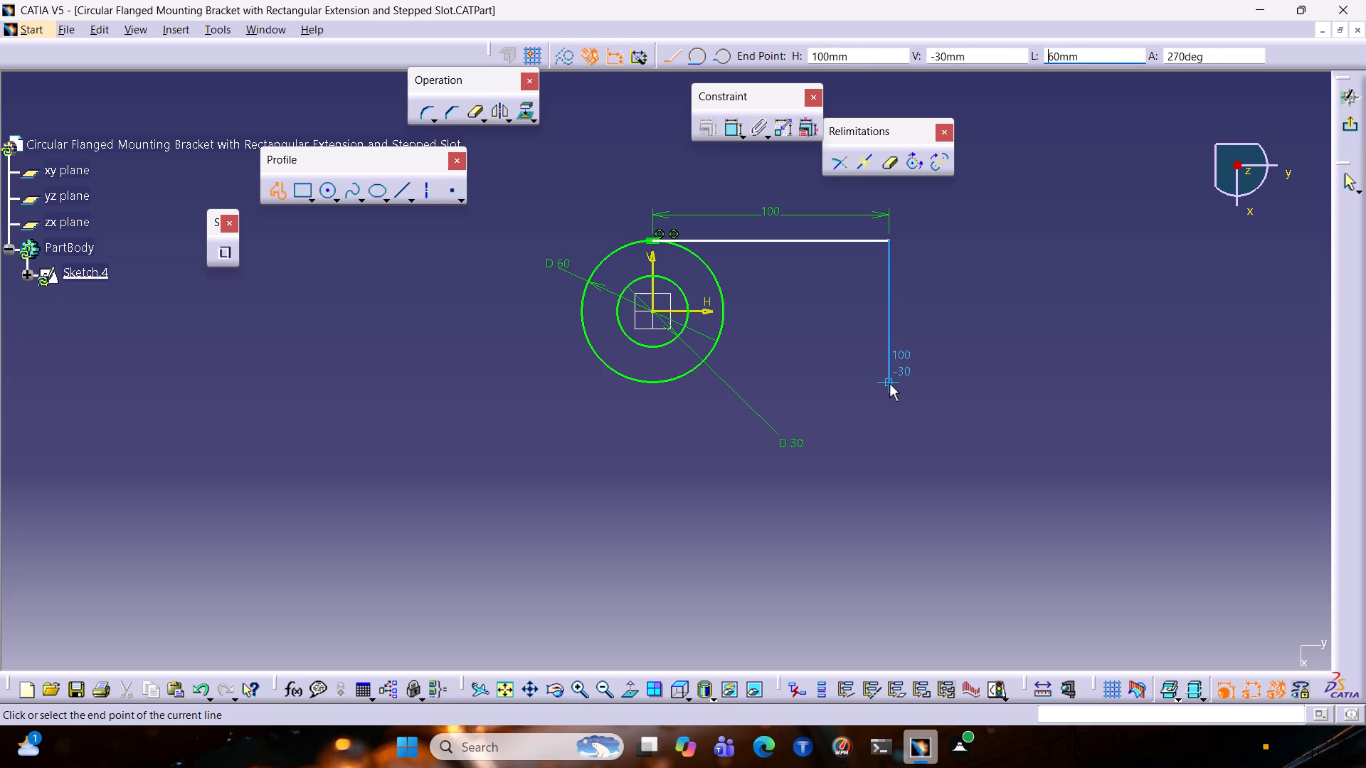
left_click(661, 379)
key("Escape")
key("Escape")
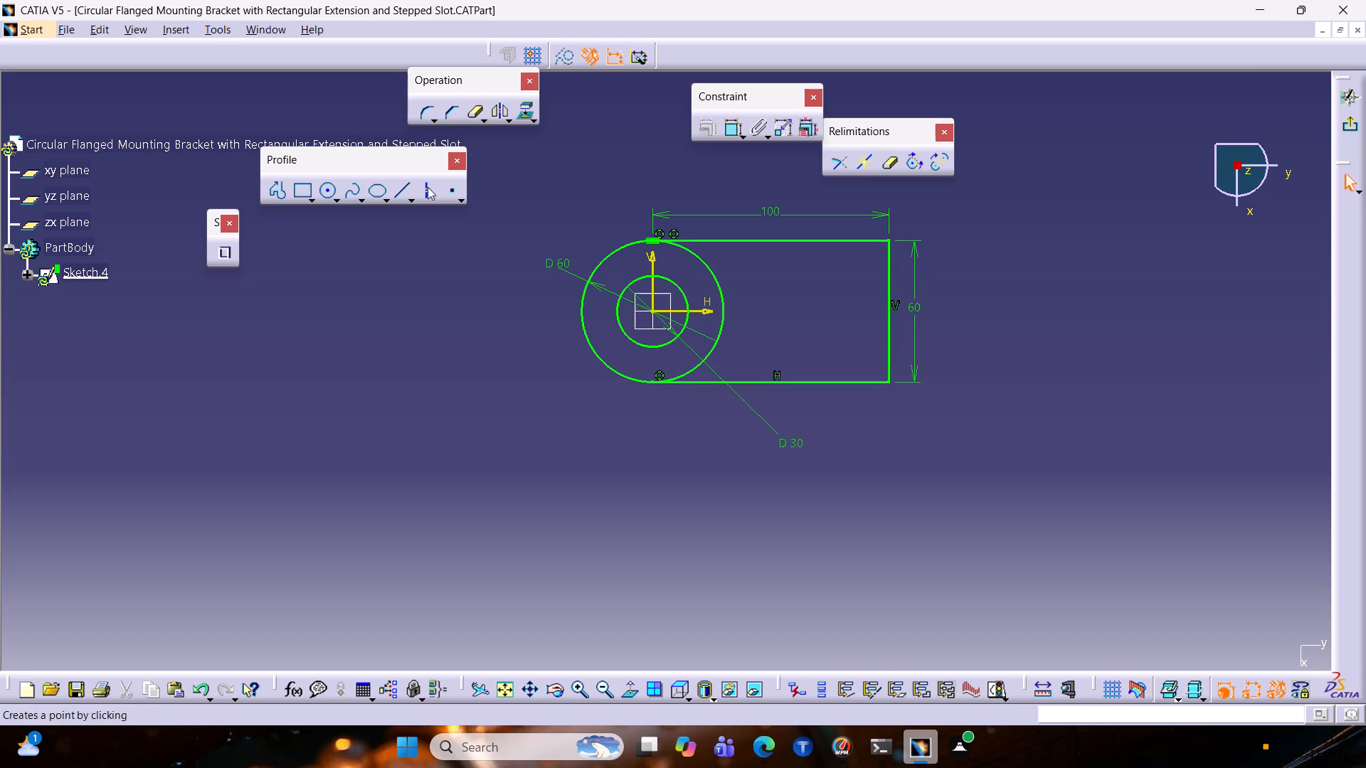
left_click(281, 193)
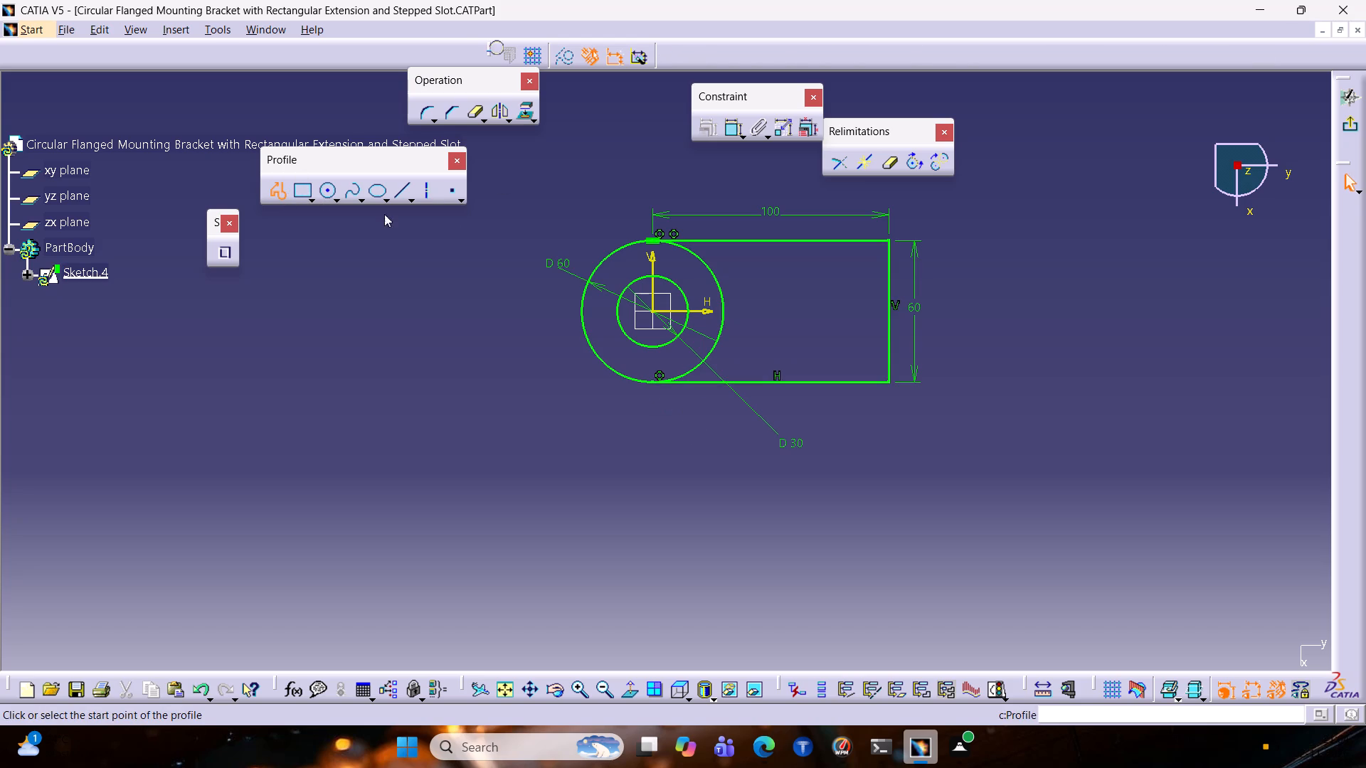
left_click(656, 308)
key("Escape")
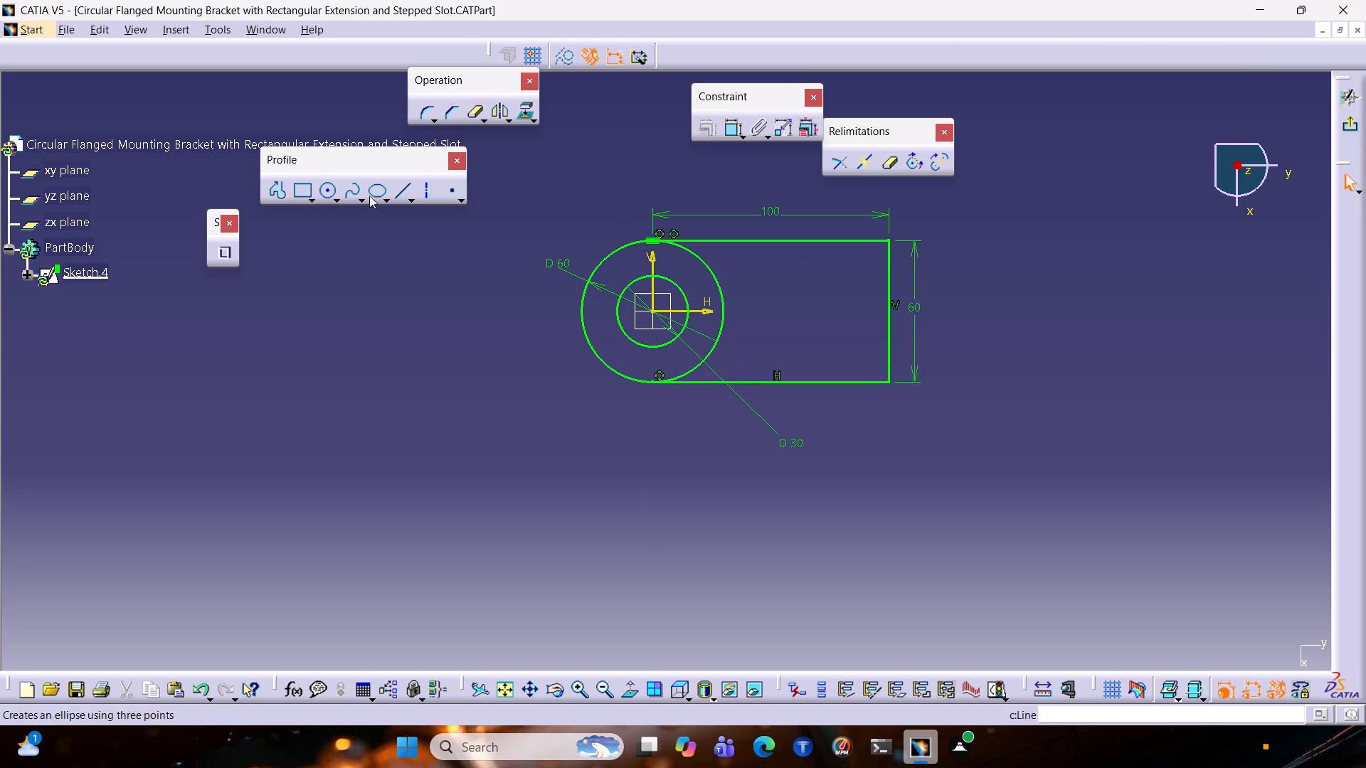
Draw a horizontal centre line from the sketch origin to the midpoint of the rectangle's vertical end edge.
left_click(279, 196)
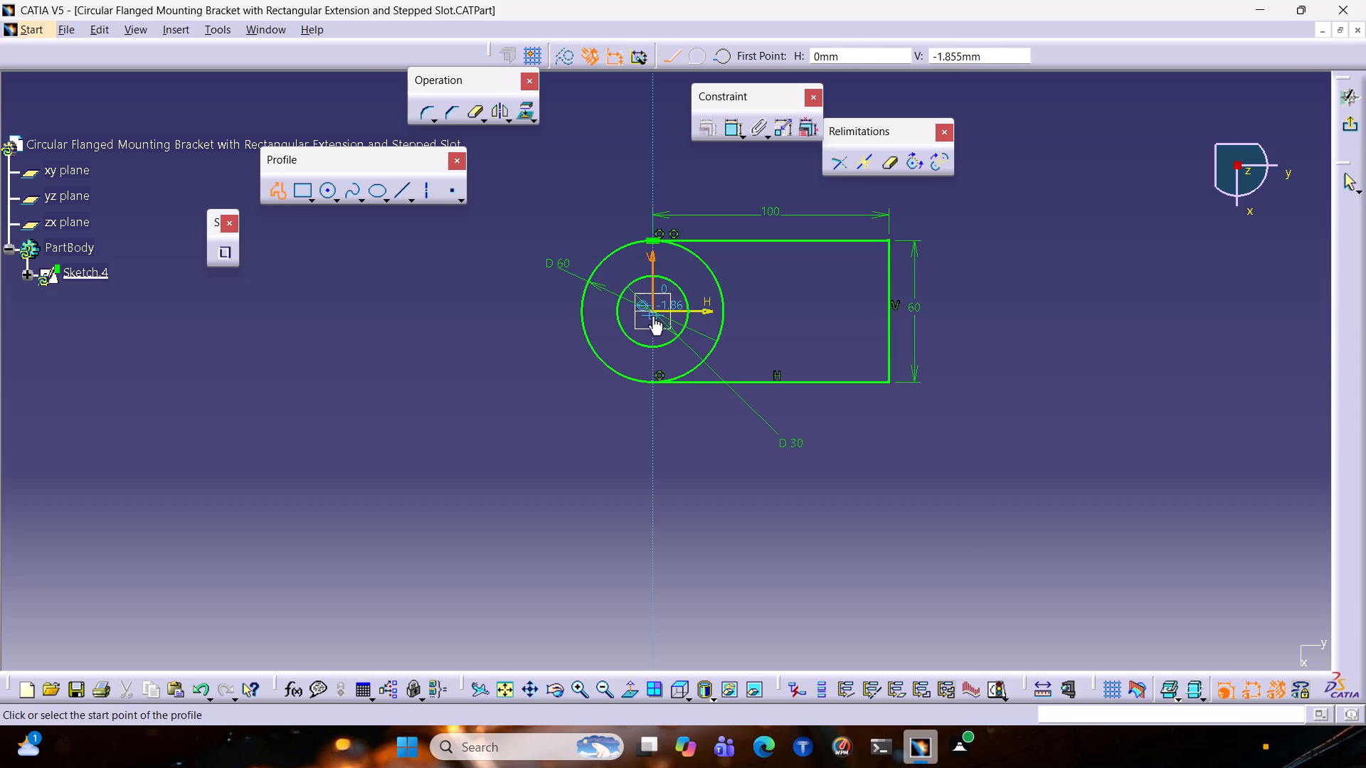
left_click(654, 310)
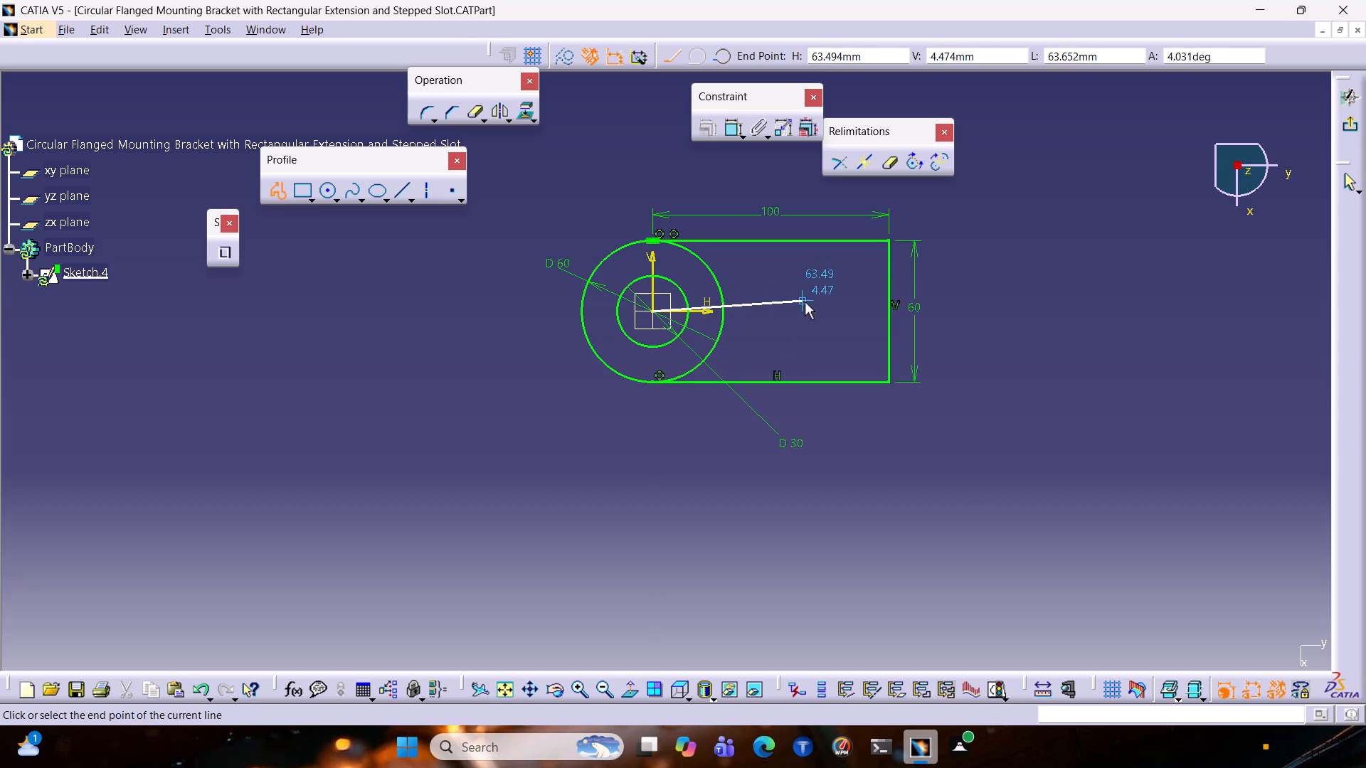
left_click(889, 310)
key("Escape")
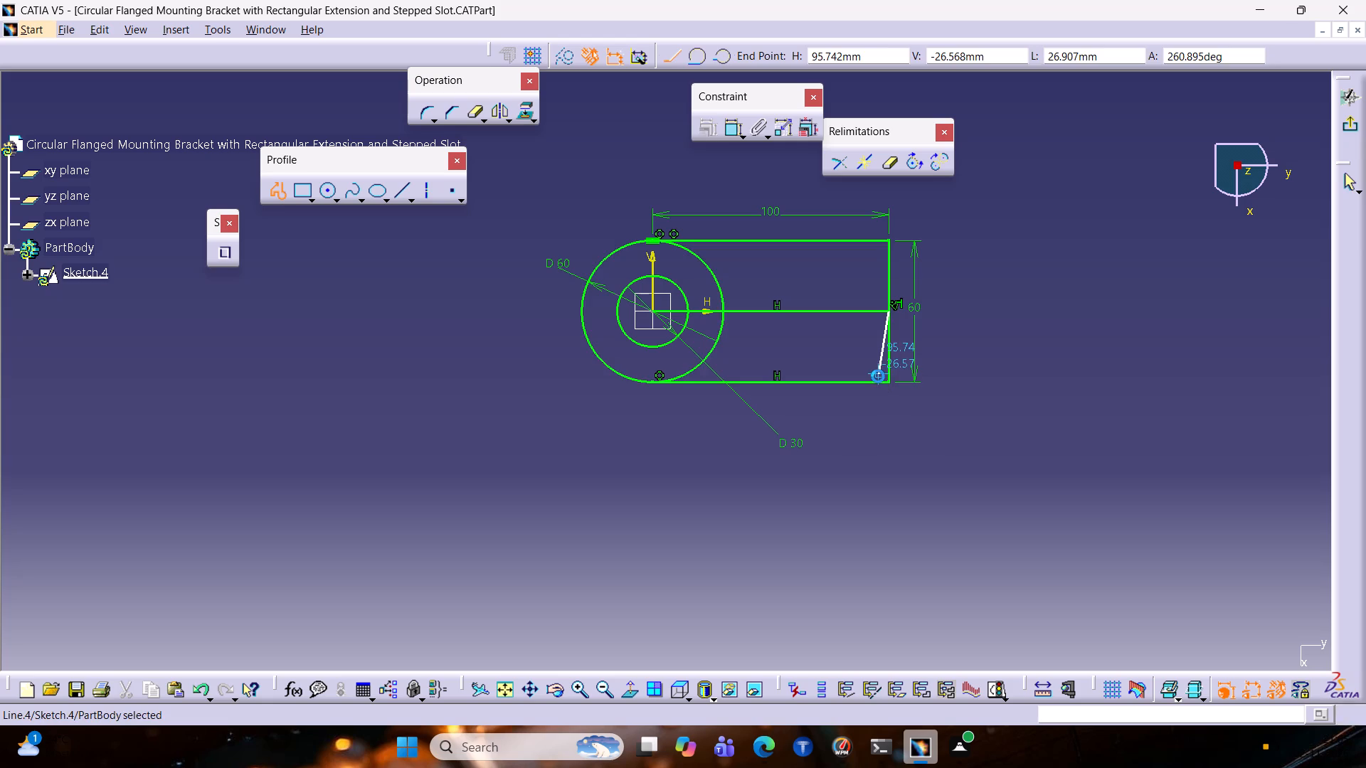
key("Escape")
Delete the 60 mm length dimension of the rectangle's vertical end edge.
left_click(919, 335)
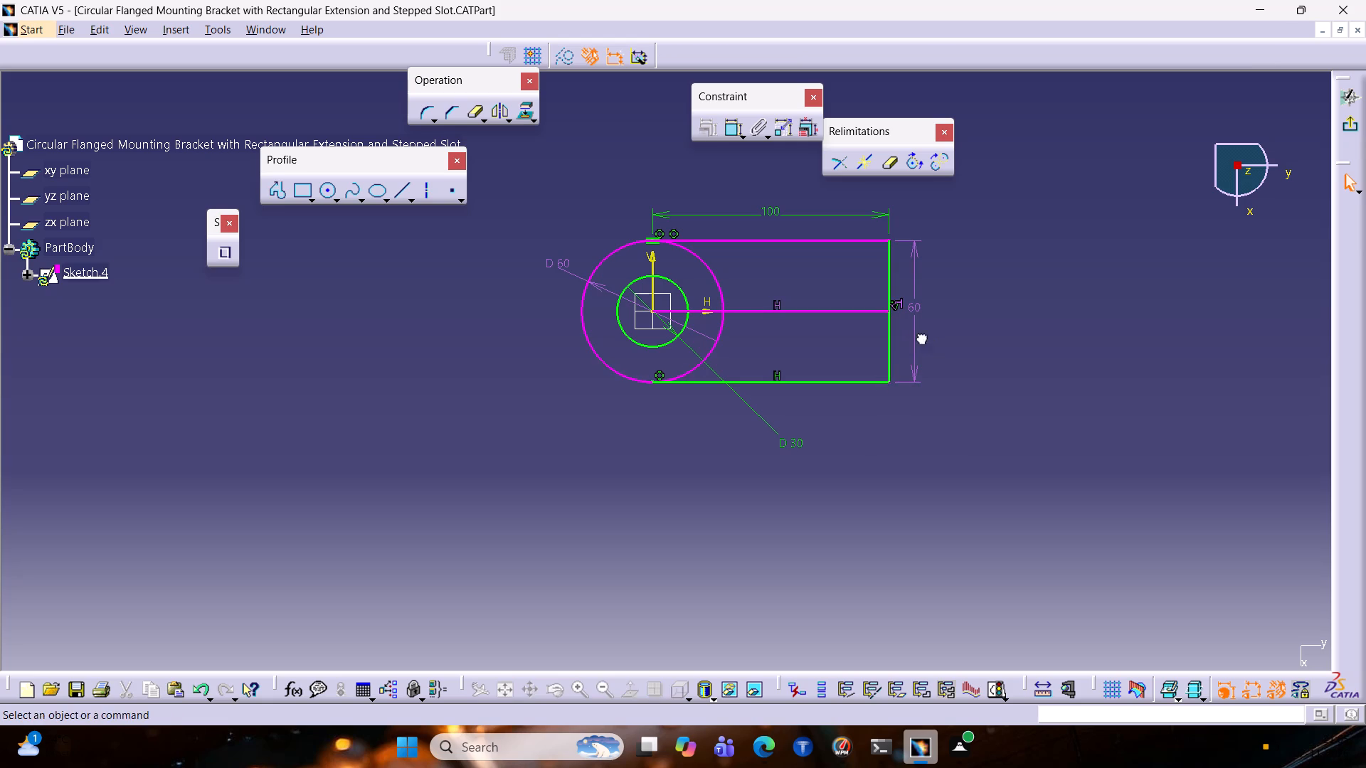
left_click(914, 344)
key("Delete")
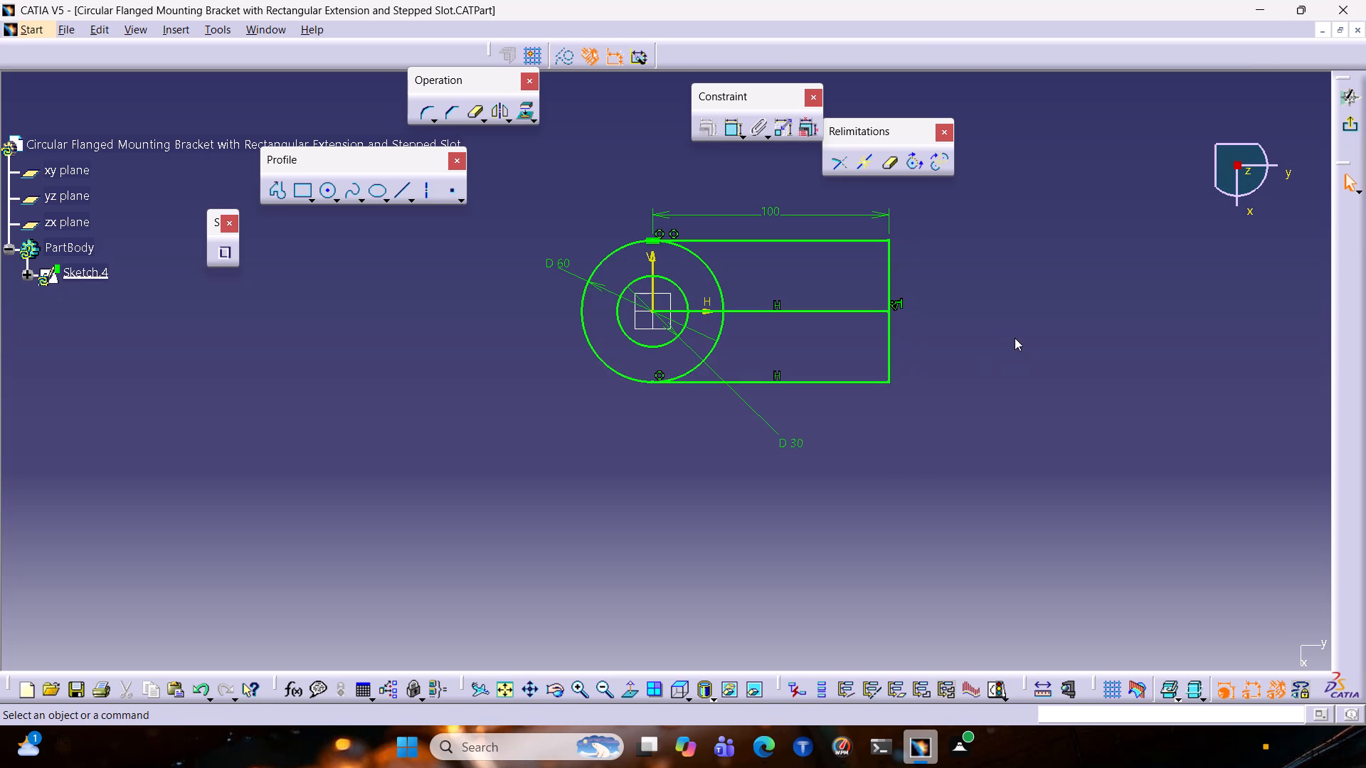
Draw a symmetrically extended vertical line 40 mm long across the centre line, about 44 mm from the sketch origin.
left_click(272, 184)
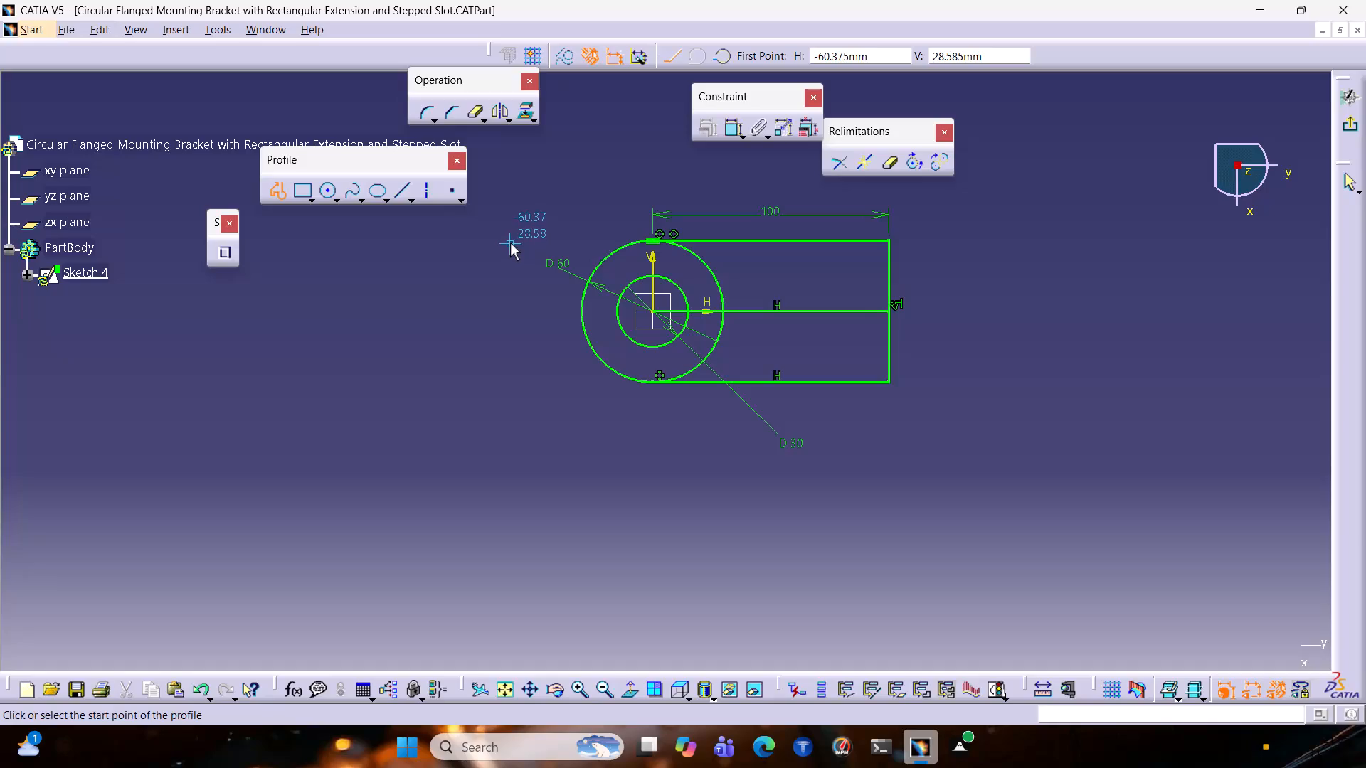
left_click(399, 198)
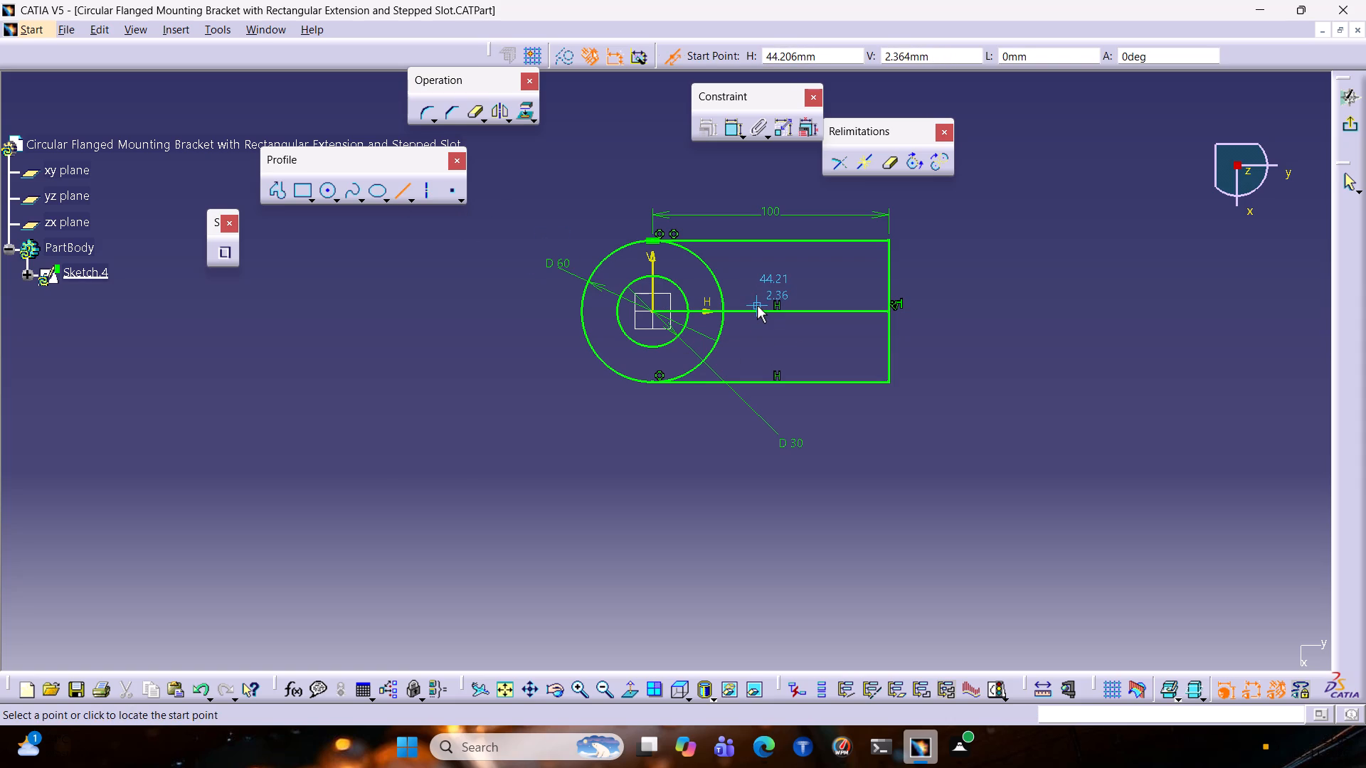
left_click(757, 306)
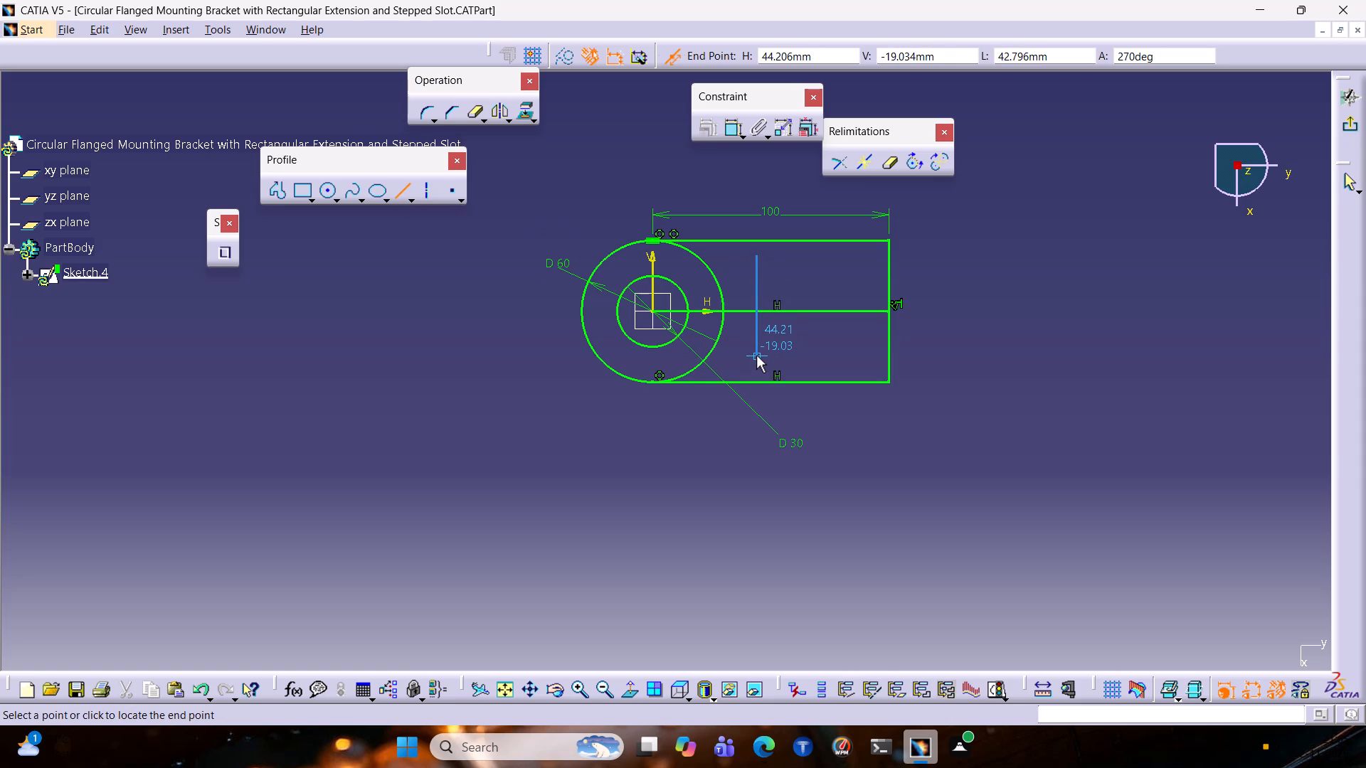
key("Tab")
key("Tab")
key("Tab")
key("Tab")
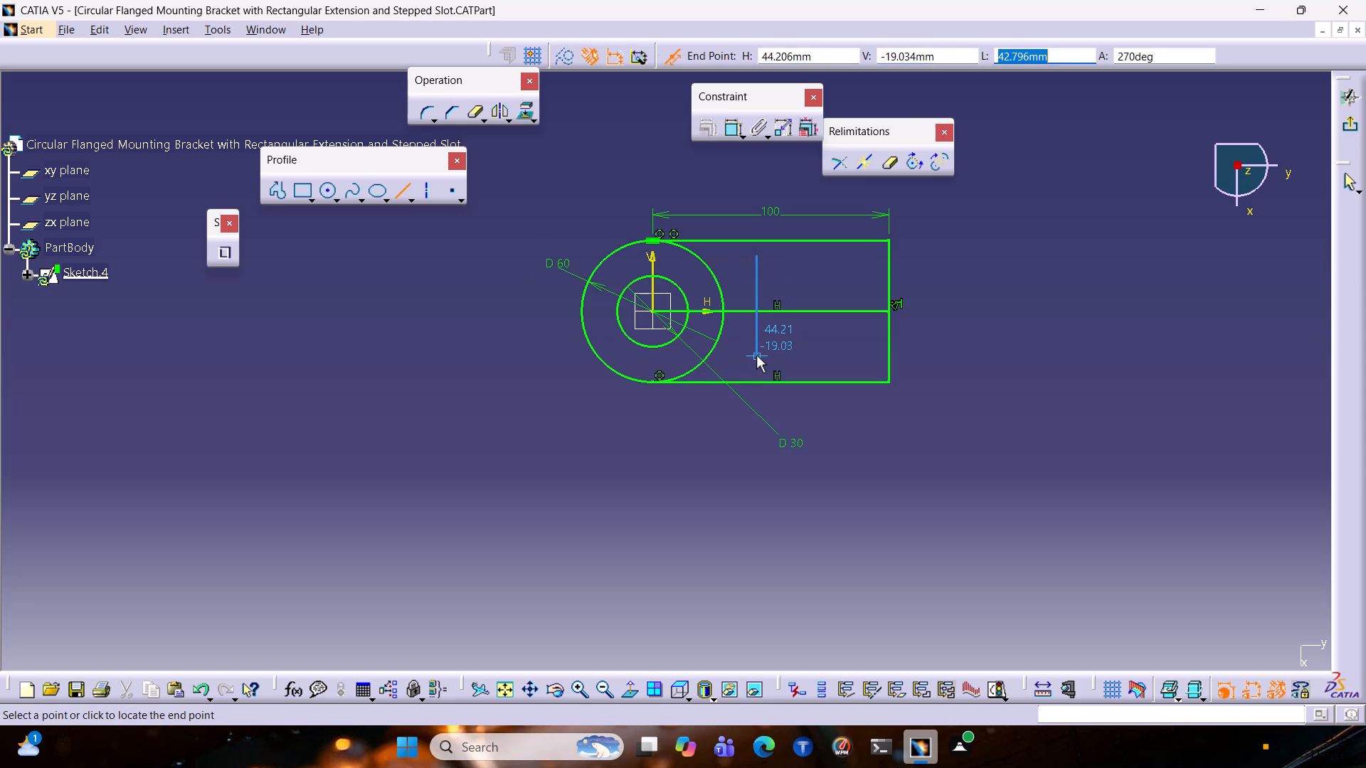
type("40")
key("Return")
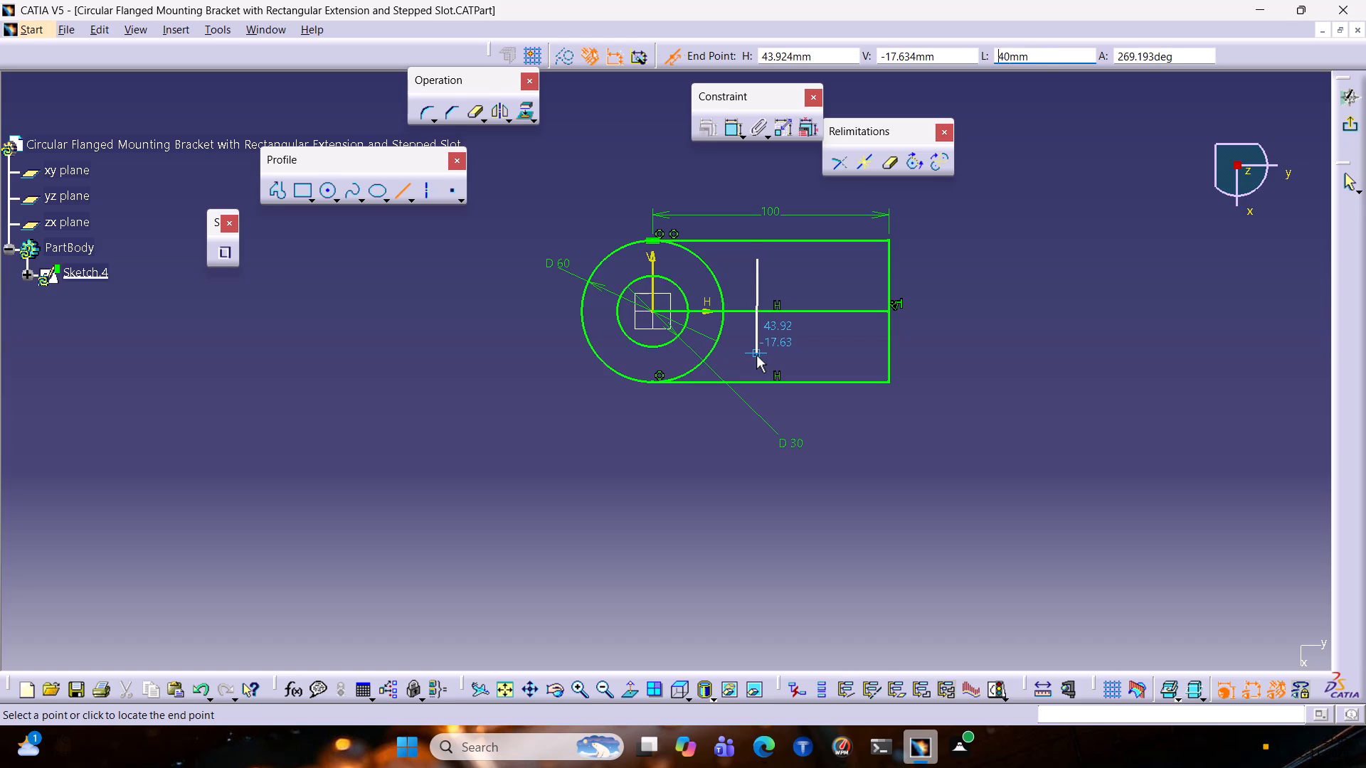
left_click(759, 353)
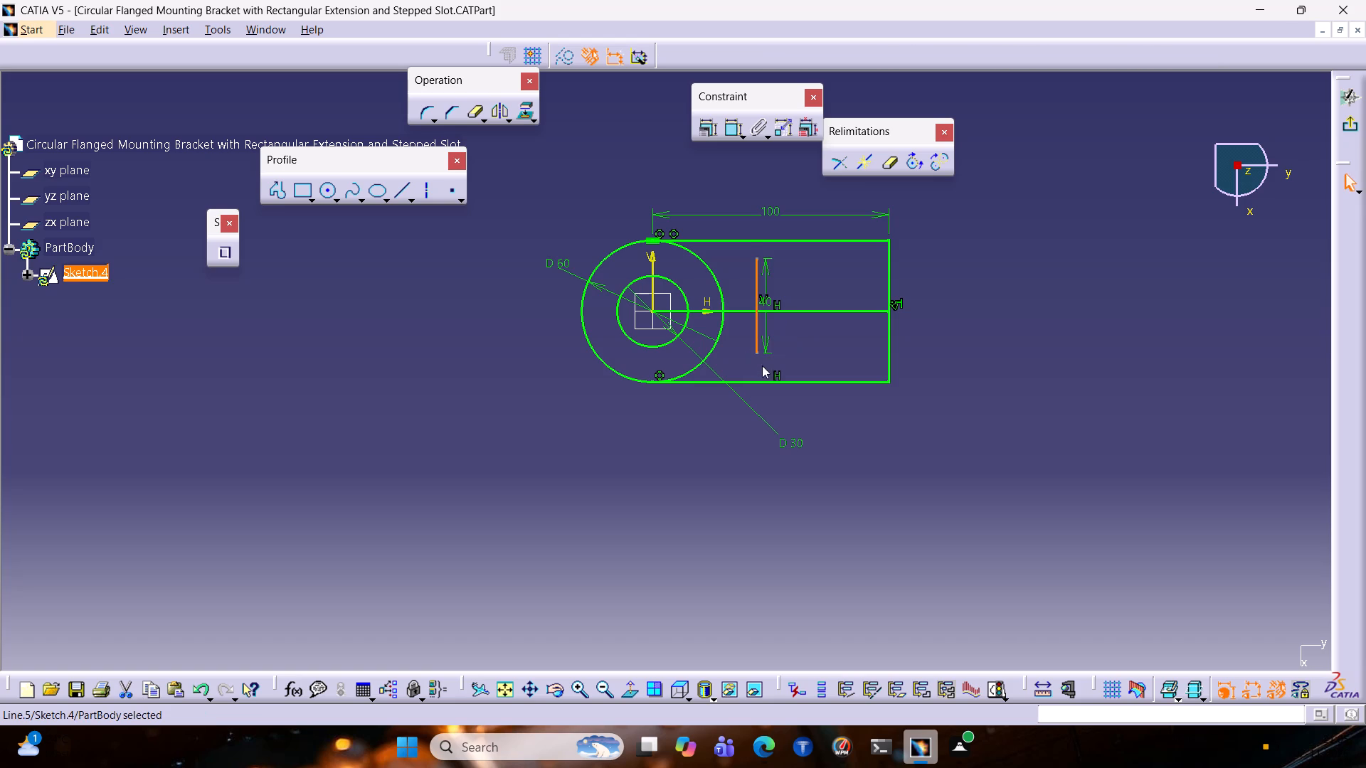
Move the 40 mm dimension off its vertical line, toward the outer circle.
left_click_drag(768, 344, 753, 348)
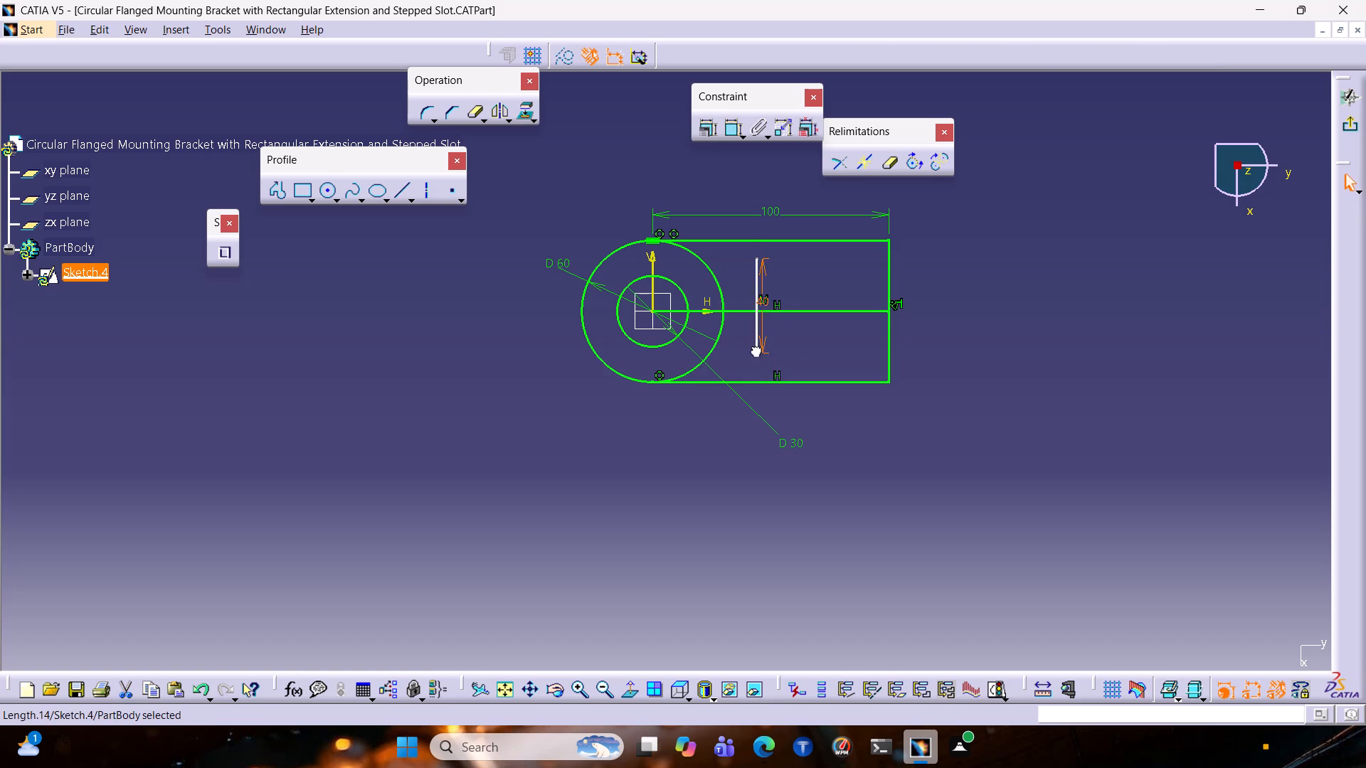
left_click_drag(753, 348, 723, 353)
Draw a horizontal line from the upper end of the 40 mm line to just past the rectangle's vertical end edge.
left_click(272, 192)
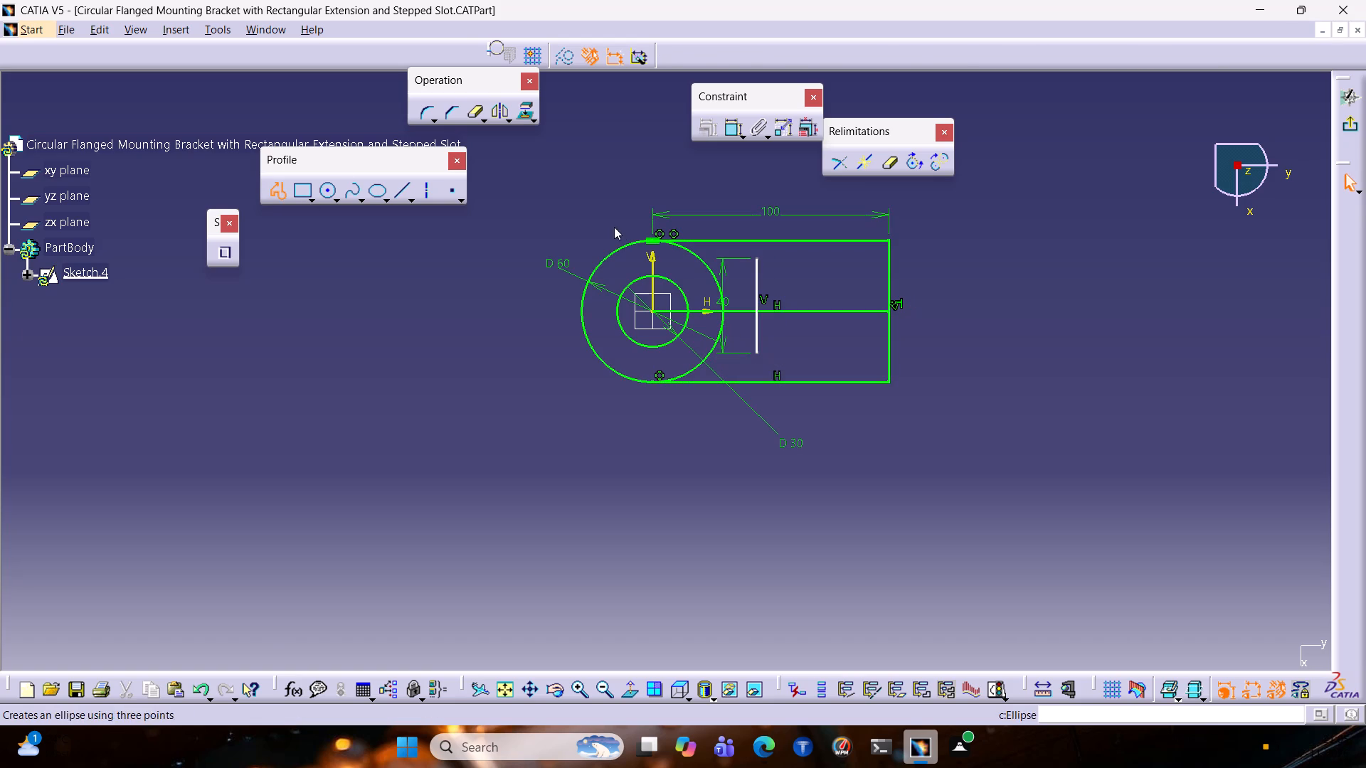
left_click(756, 258)
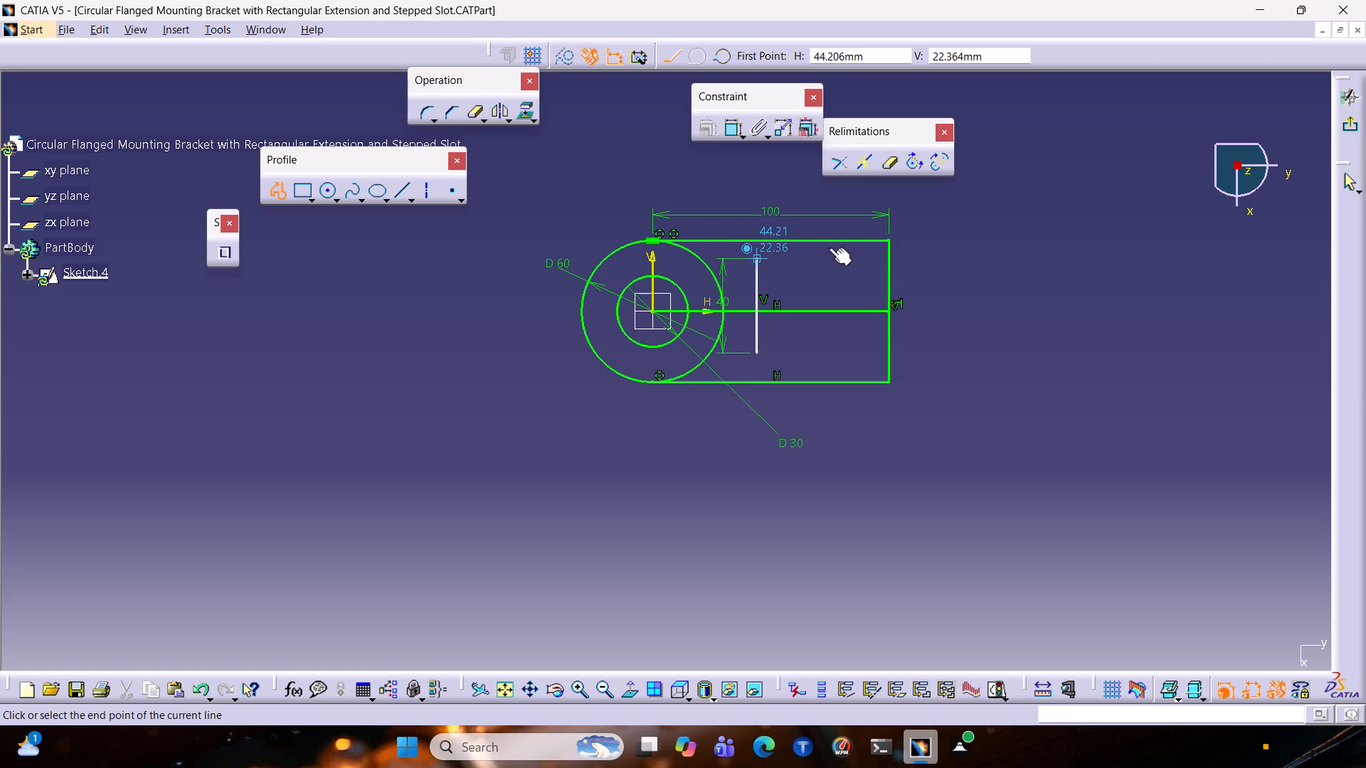
left_click(892, 262)
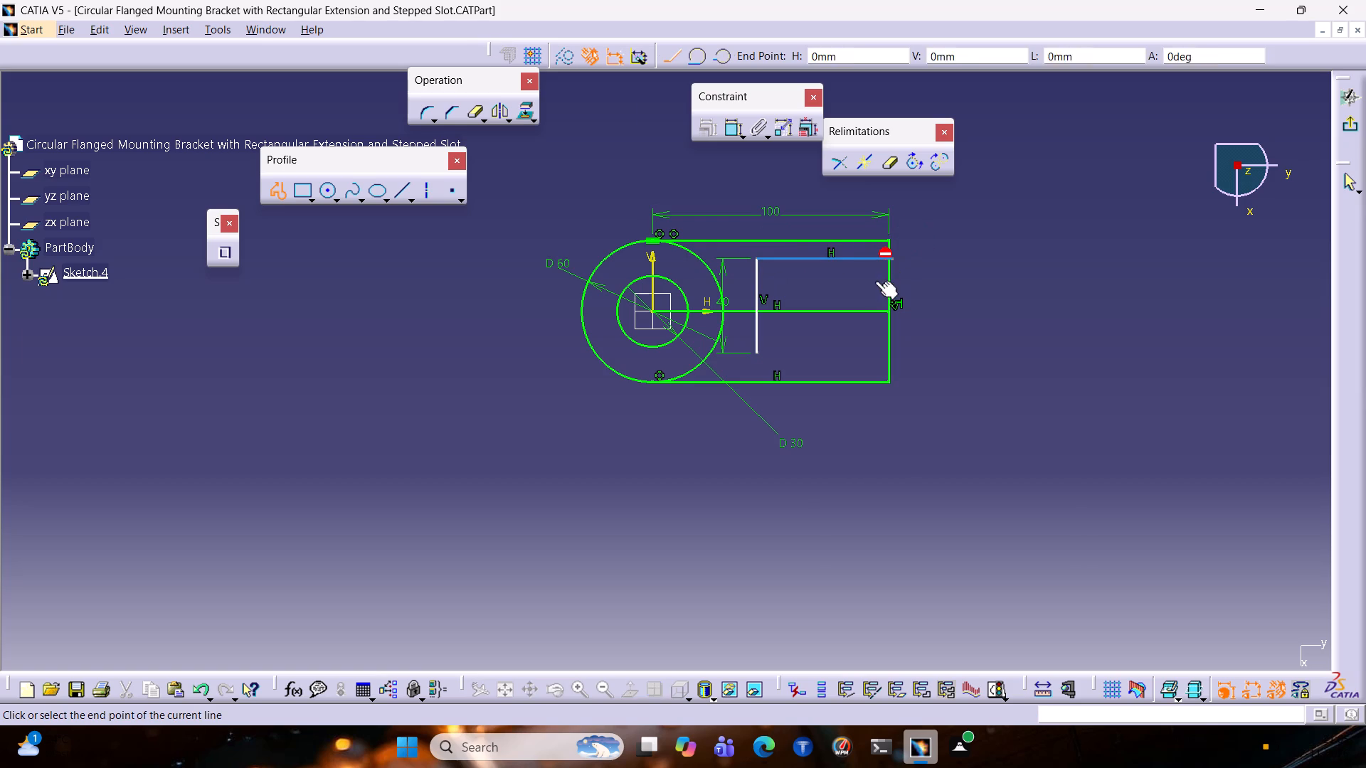
key("Escape")
key("Escape")
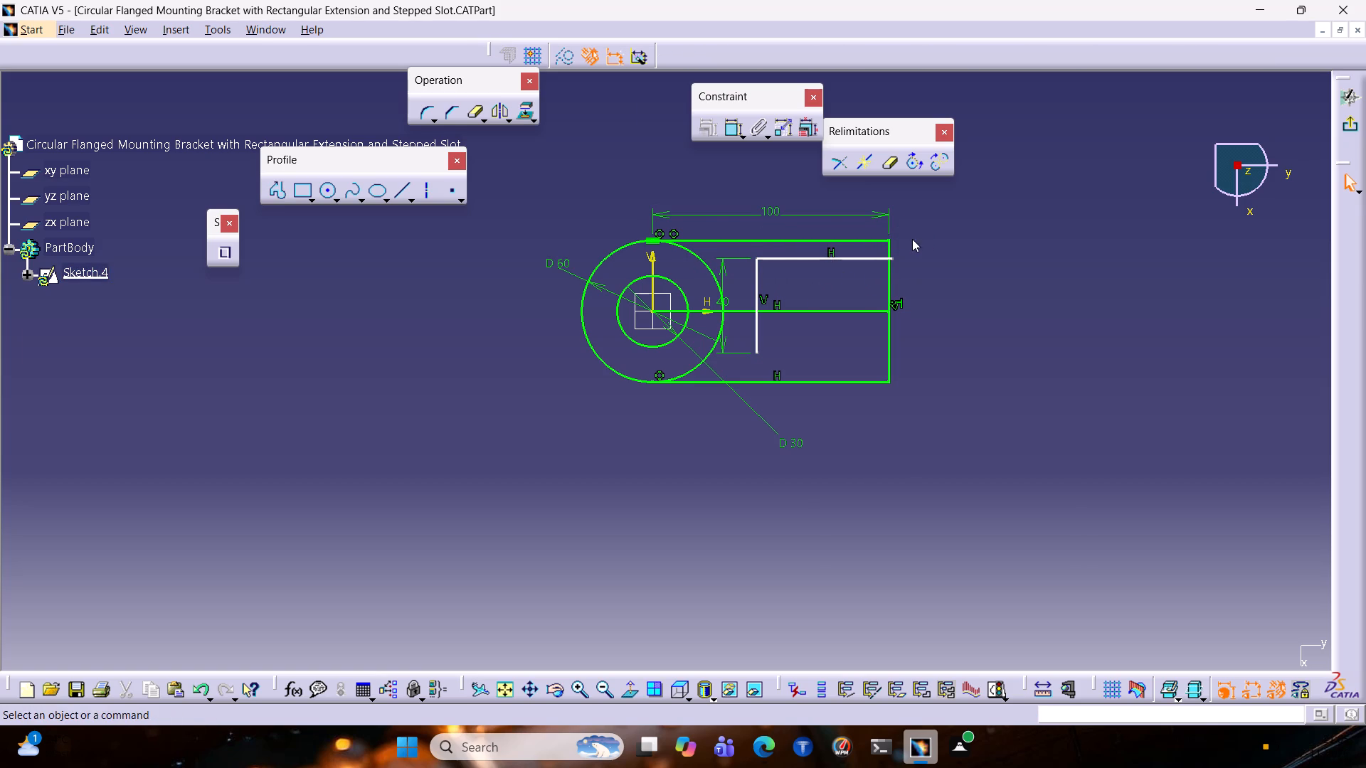
Constrain the free end point of the upper horizontal slot line to be coincident with the rectangle's vertical end edge.
left_click(892, 258)
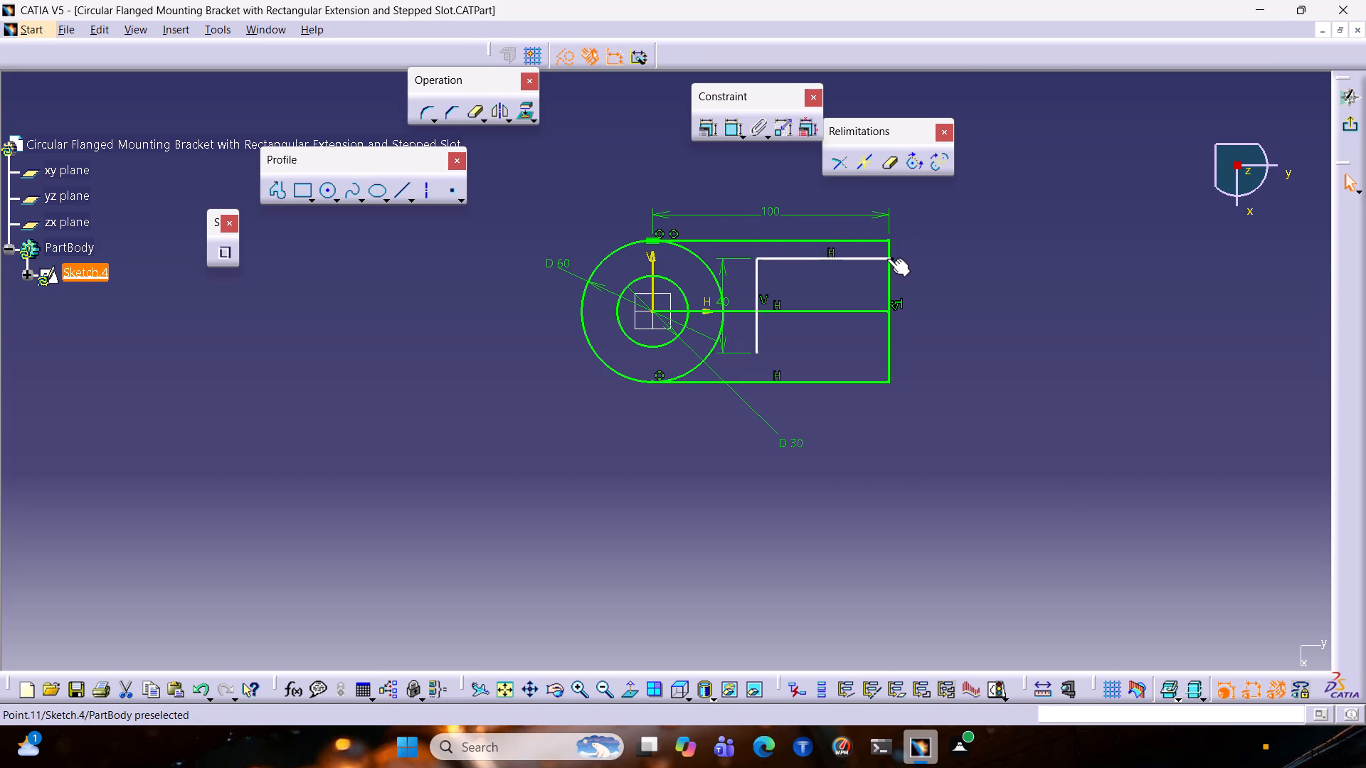
left_click(887, 251, "ctrl")
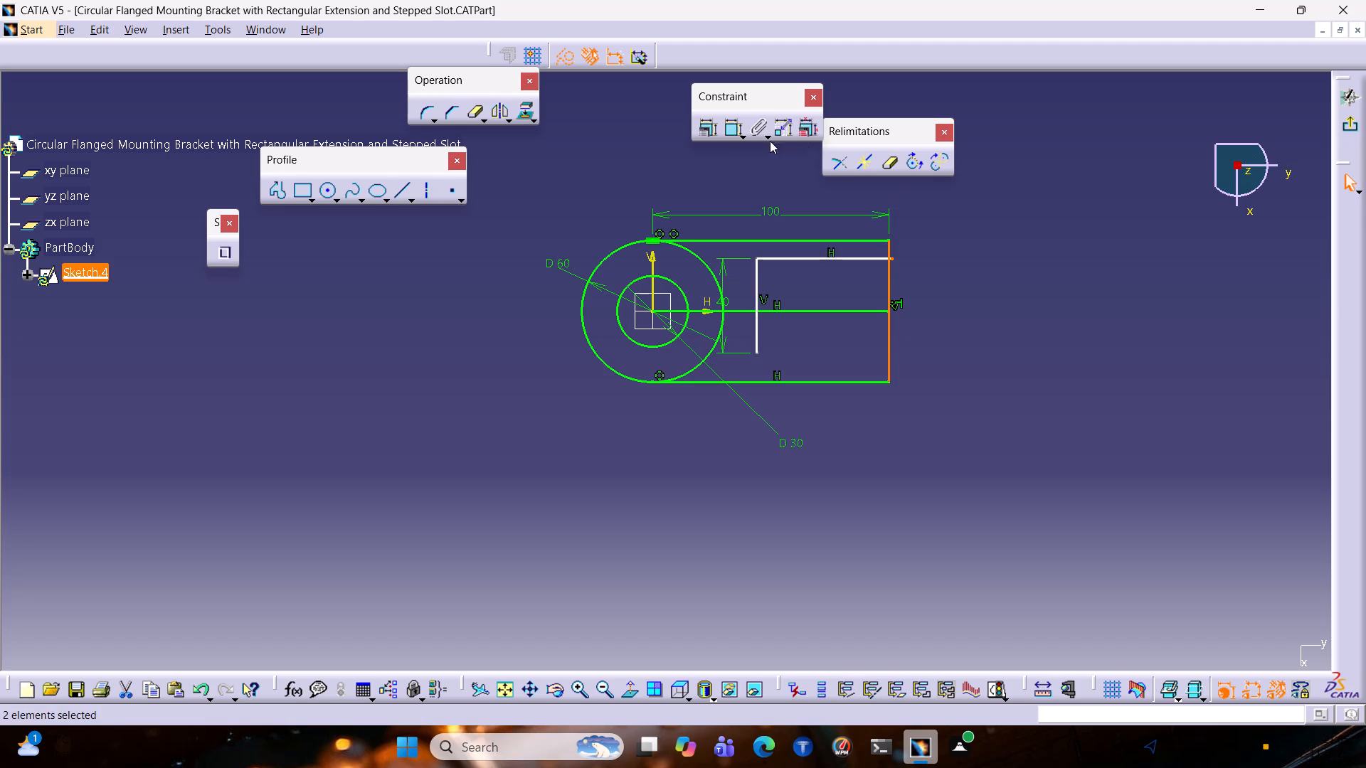
left_click(713, 131)
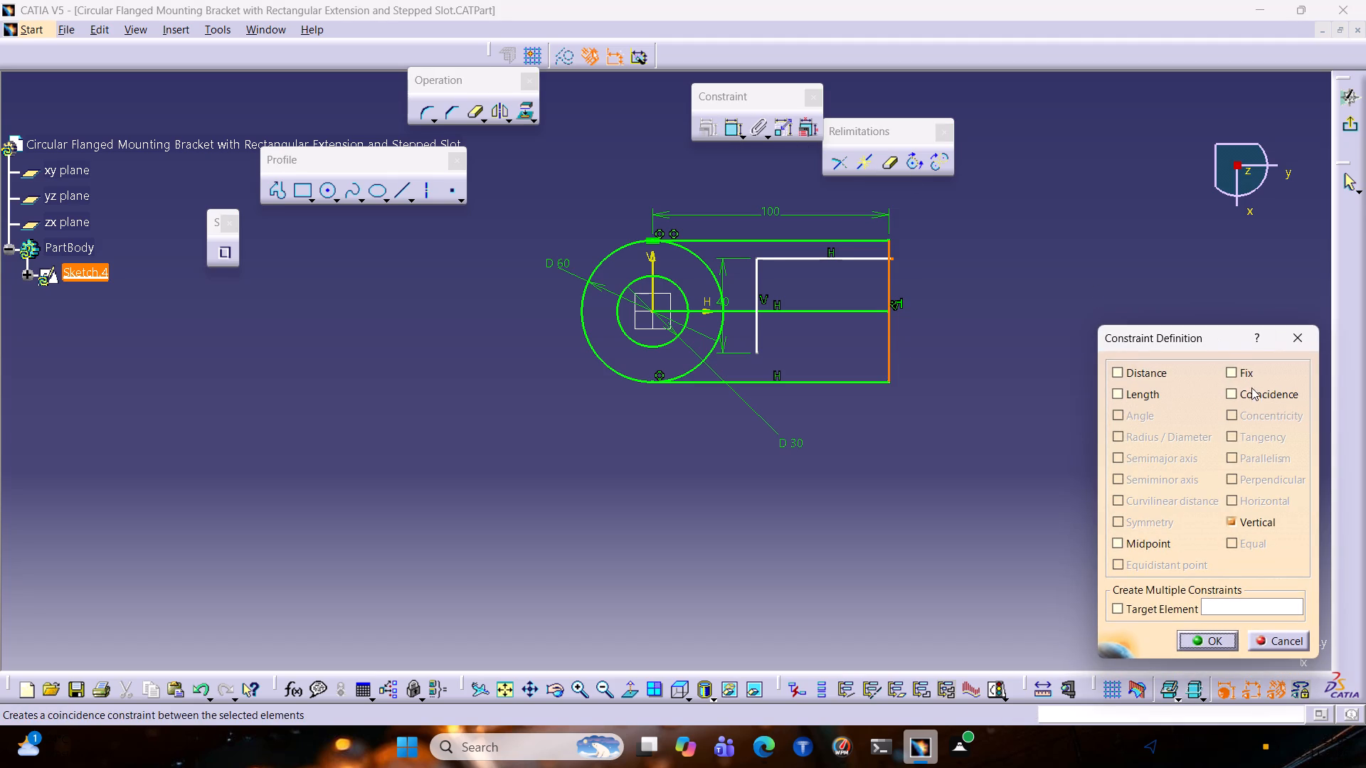
left_click(1251, 391)
left_click(1224, 640)
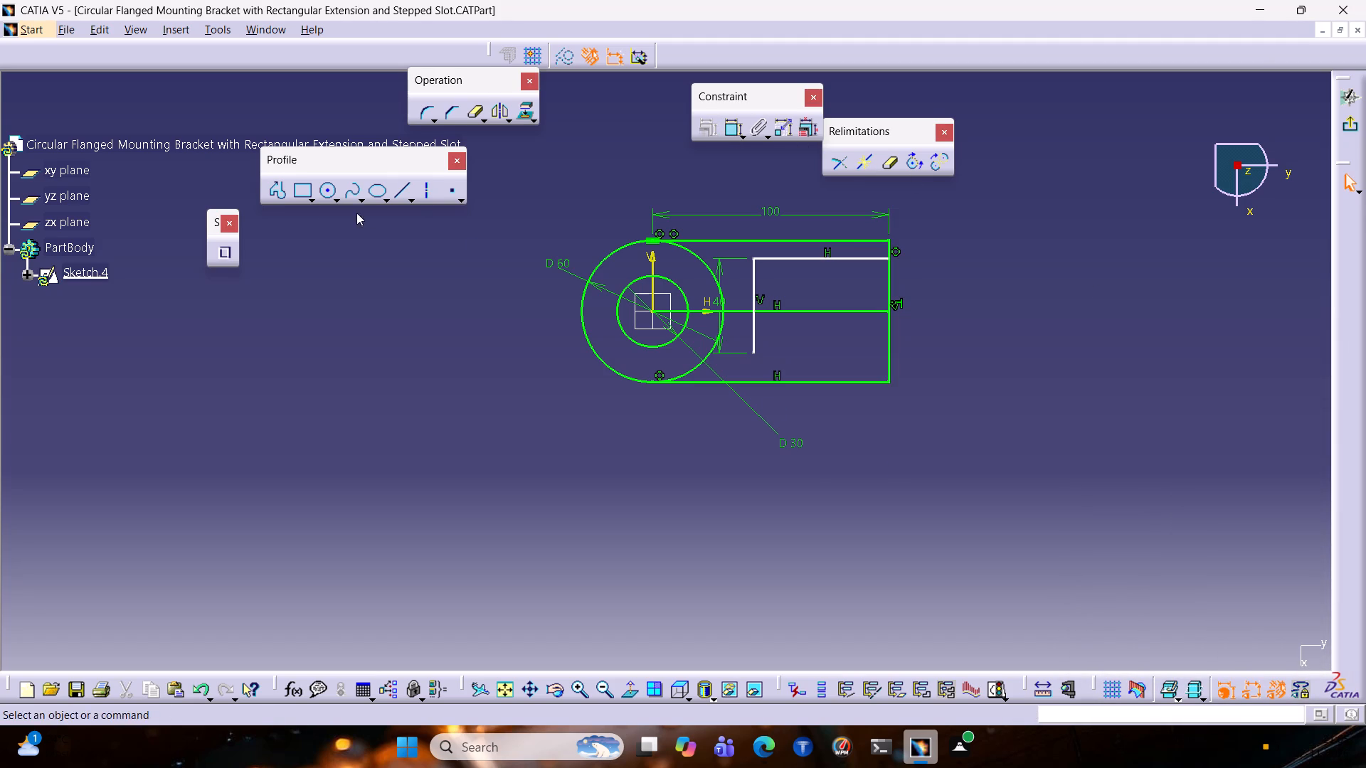
Draw a horizontal line from the lower end of the 40 mm vertical line to the rectangle's vertical end edge.
left_click(274, 191)
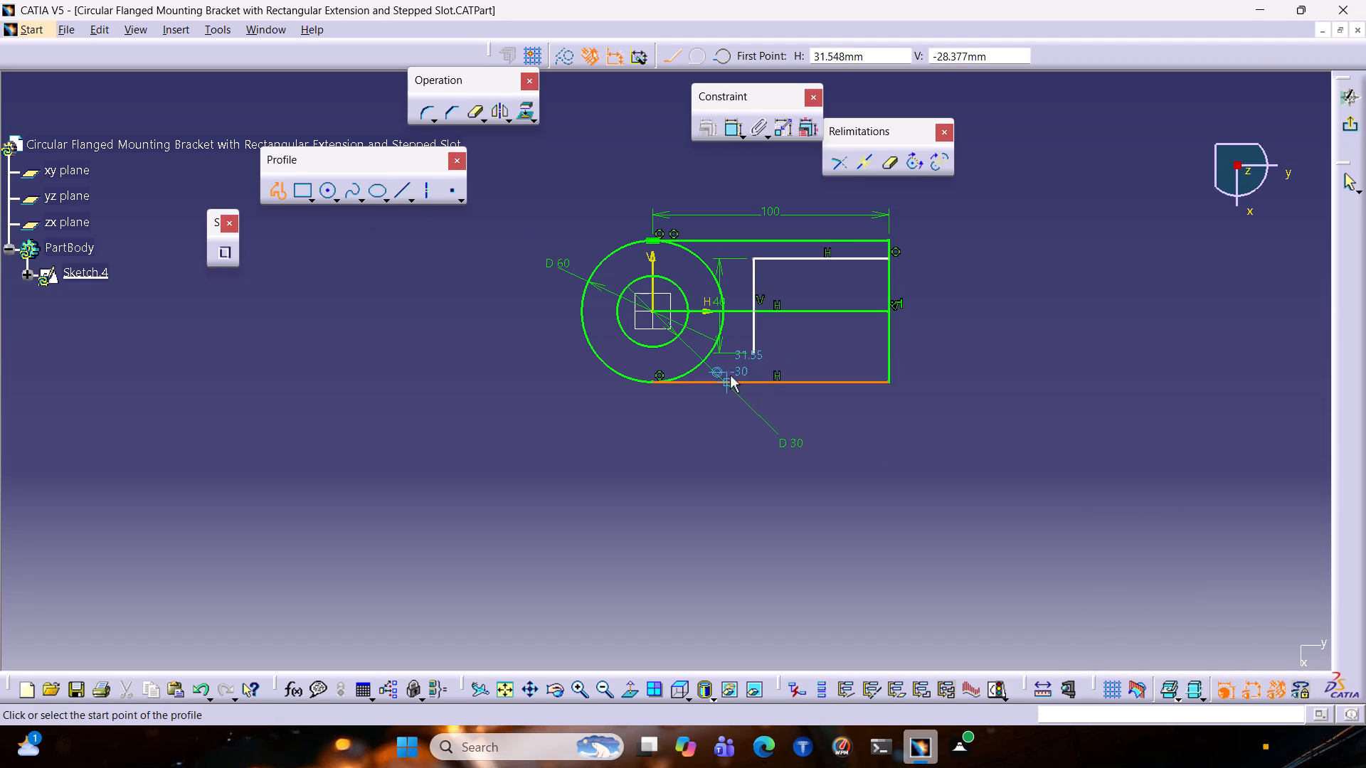
left_click(755, 351)
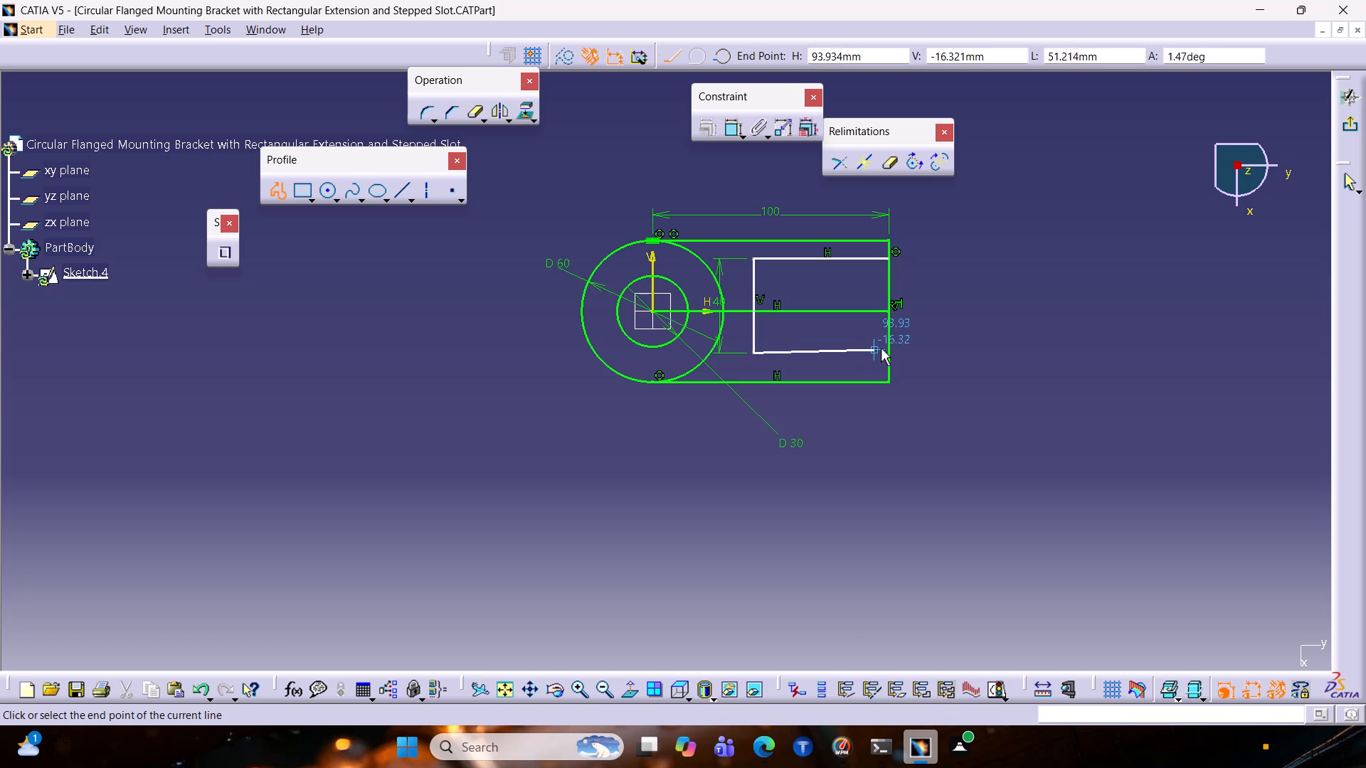
left_click(890, 351)
key("Escape")
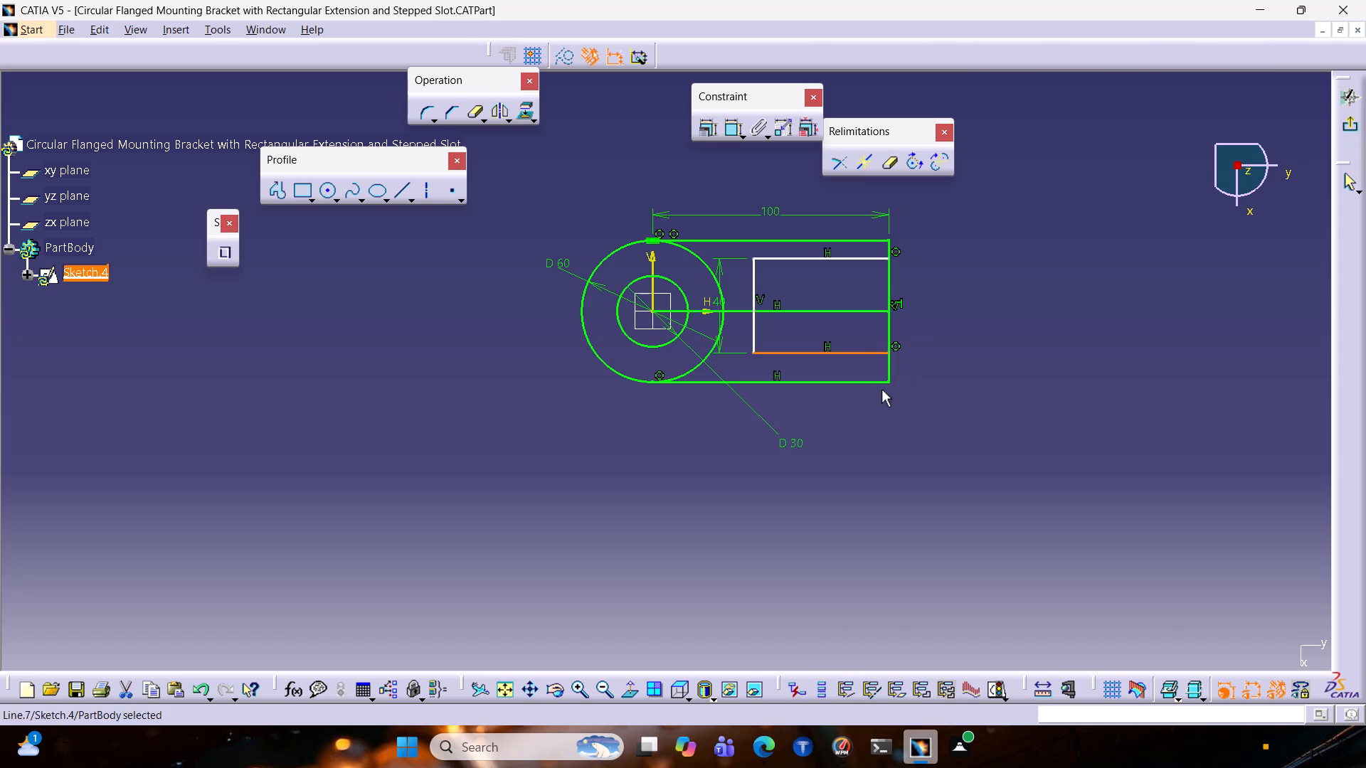
key("Escape")
Dimension the distance between the two horizontal slot lines, placing the dimension beyond the rectangle's end edge.
left_click(735, 129)
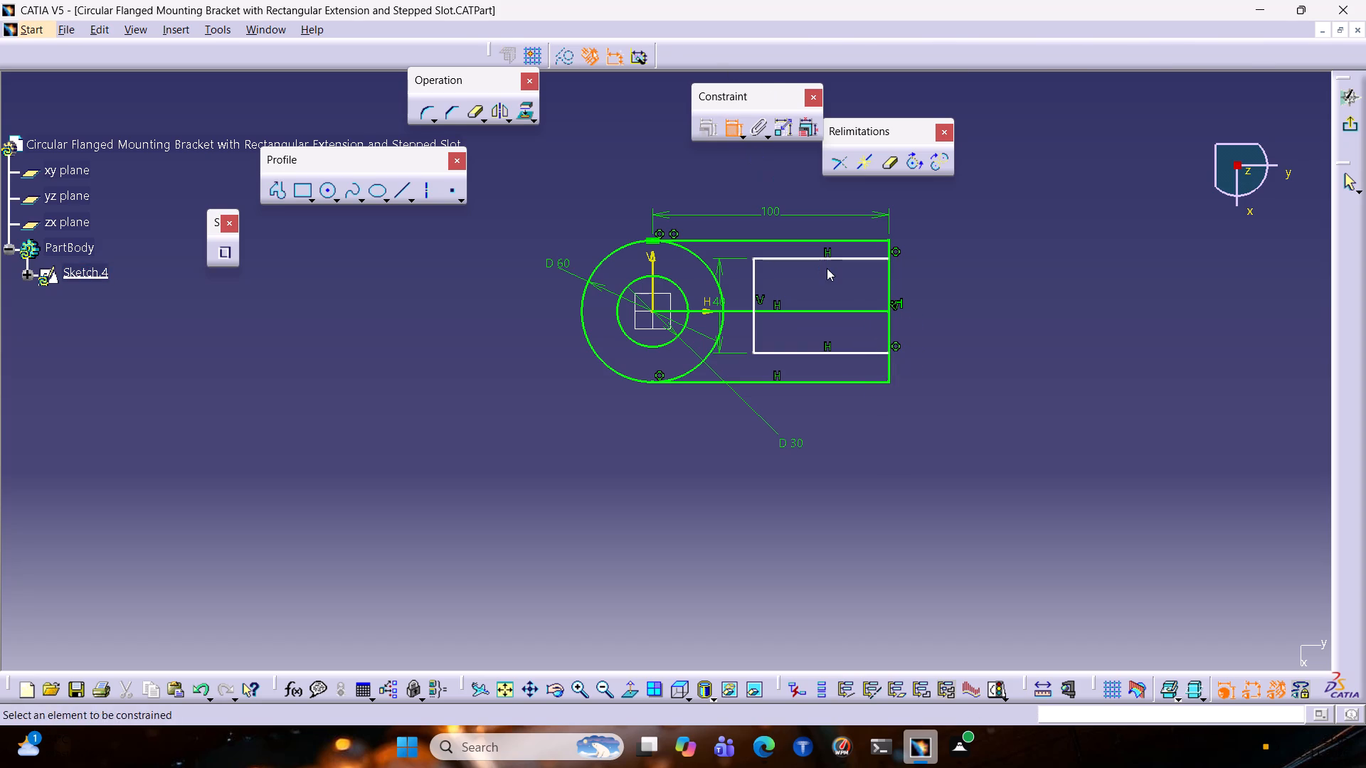
left_click(833, 255)
left_click(835, 351)
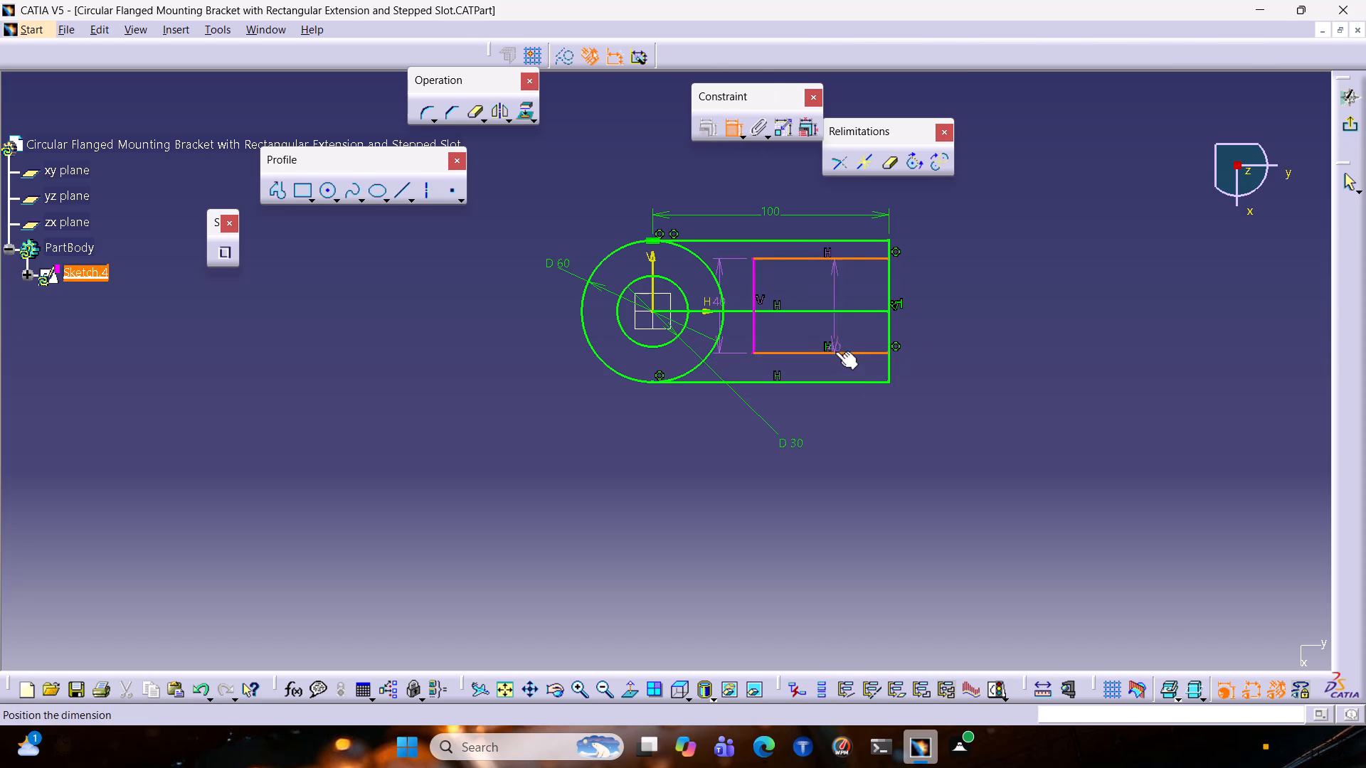
left_click(957, 322)
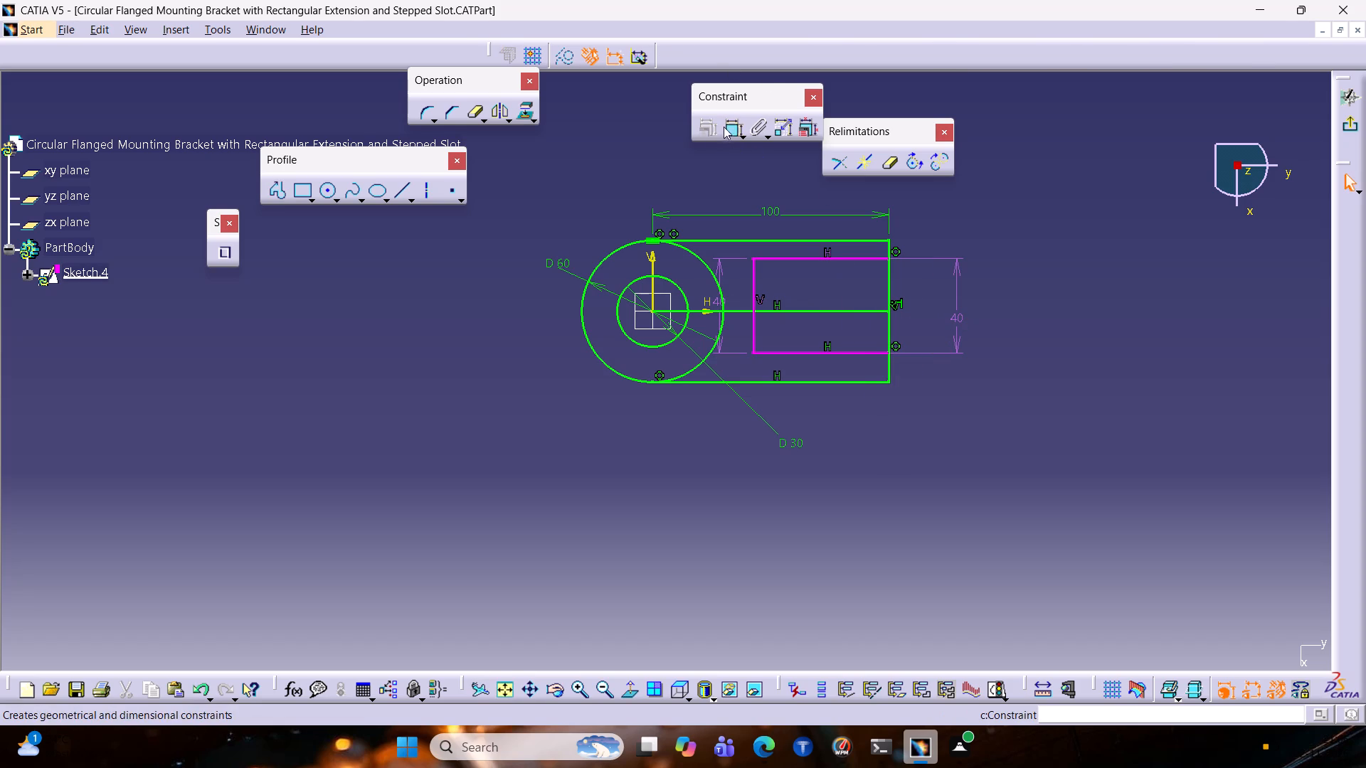
Dimension the lower horizontal slot line below the rectangle and set its length to 60 mm.
left_click(731, 132)
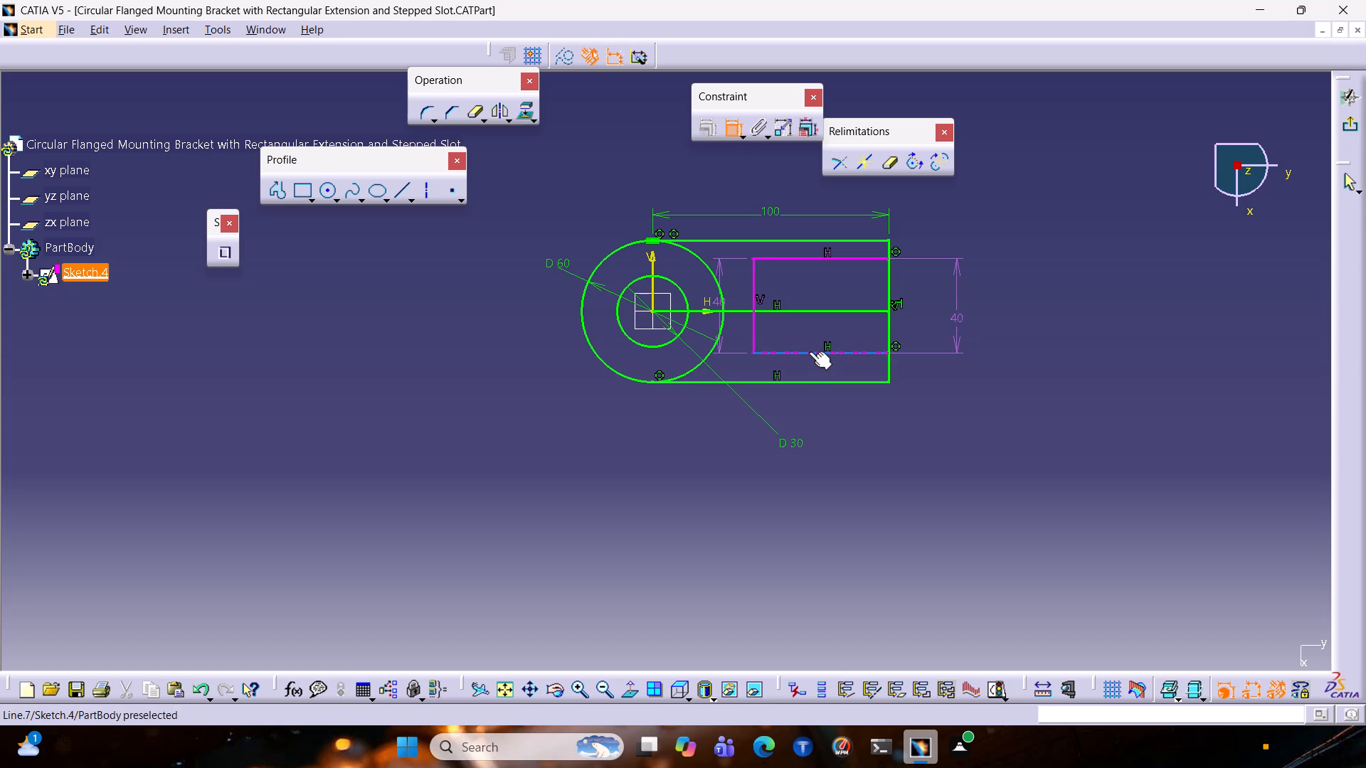
left_click(809, 351)
left_click(834, 430)
double_click(832, 423)
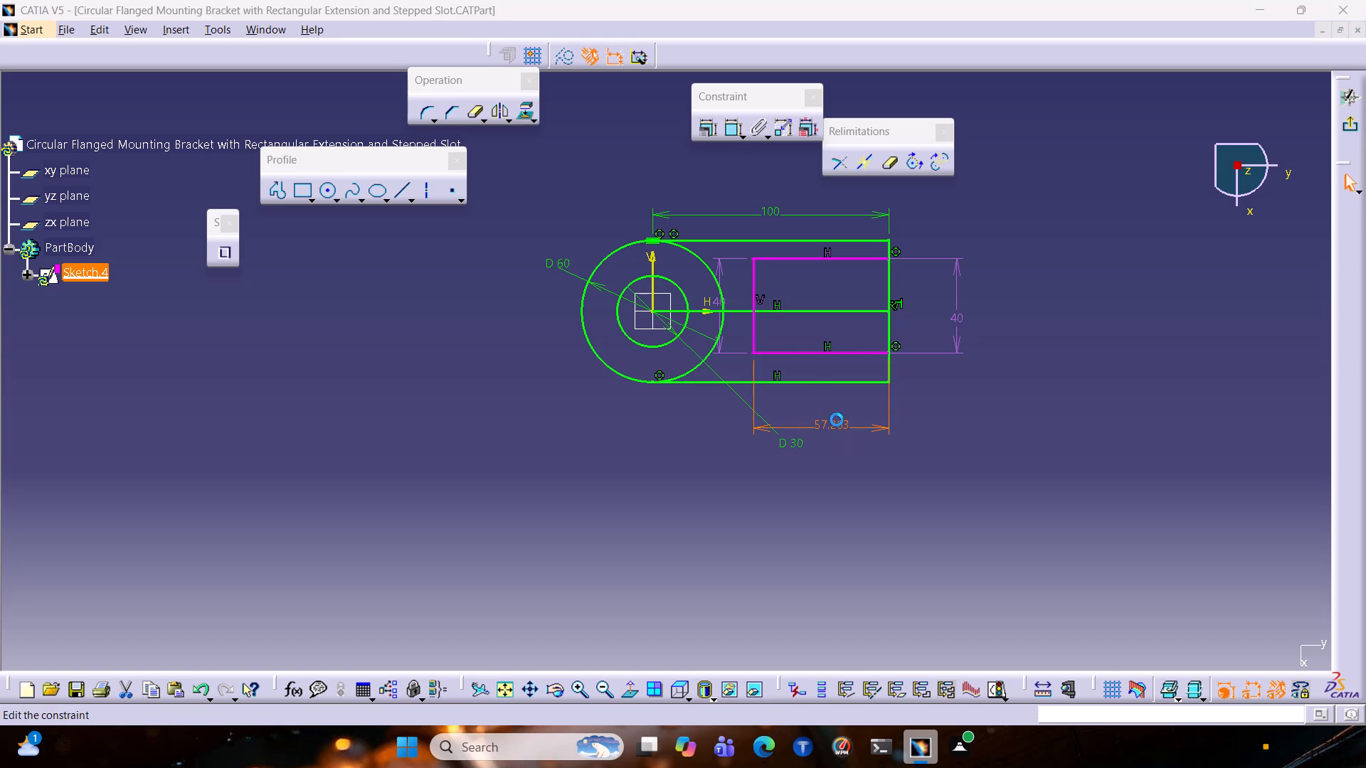
key("6")
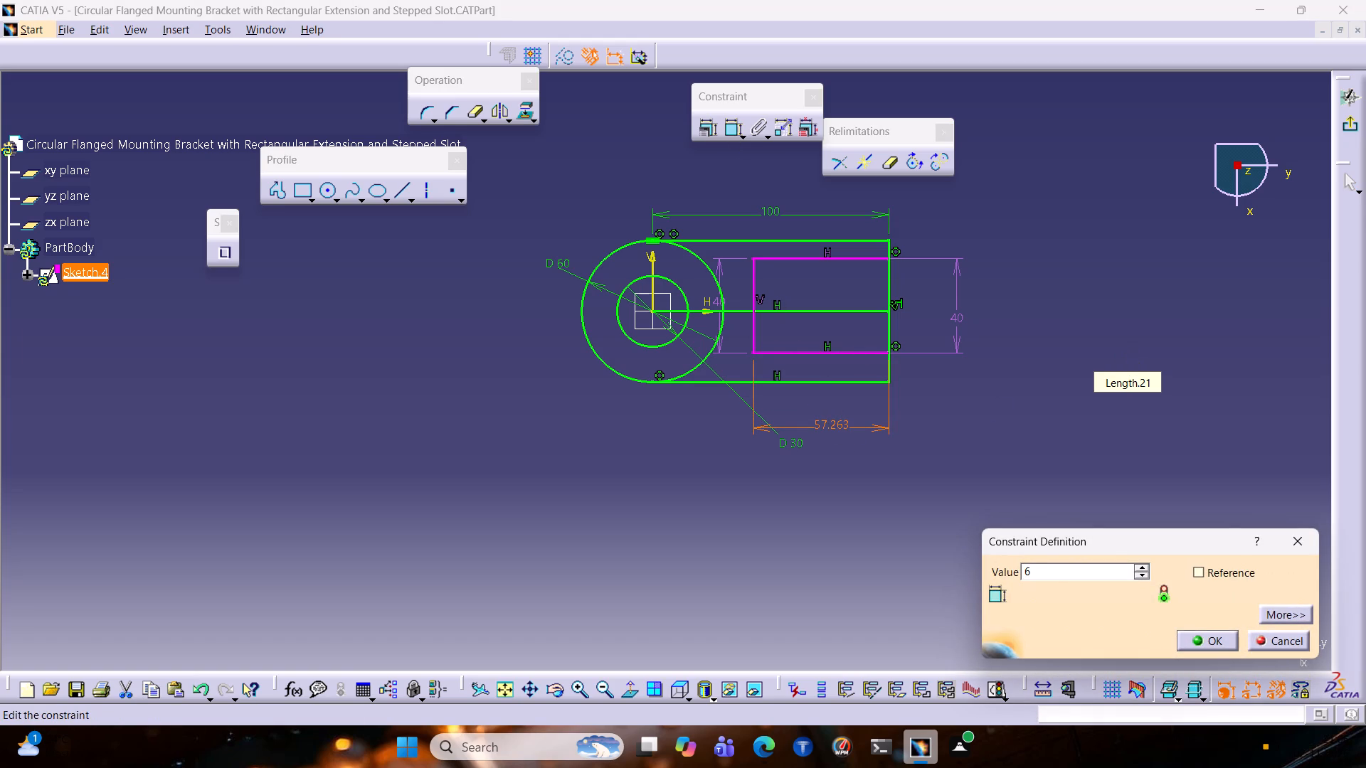
key("0")
key("Return")
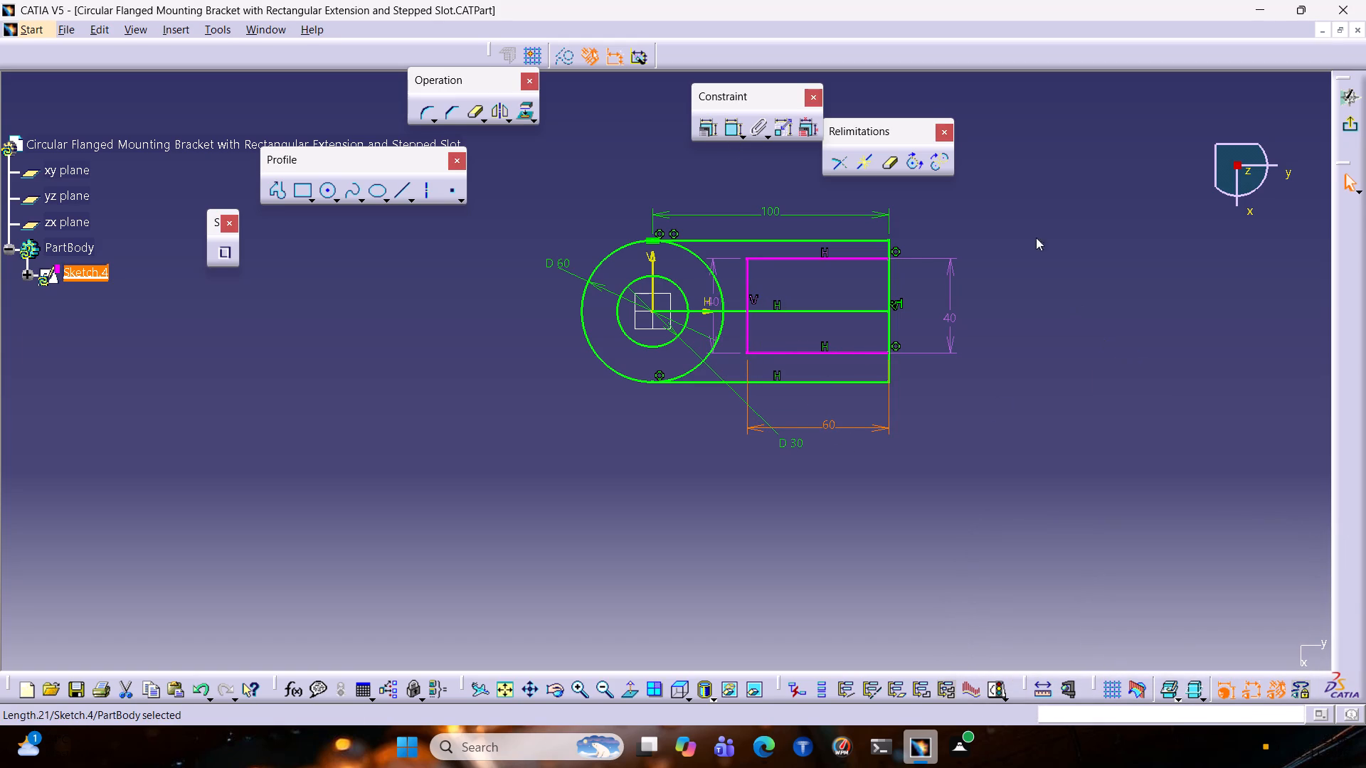
Delete the duplicate 40 mm dimension of the slot's vertical line, near the outer circle.
left_click(710, 299)
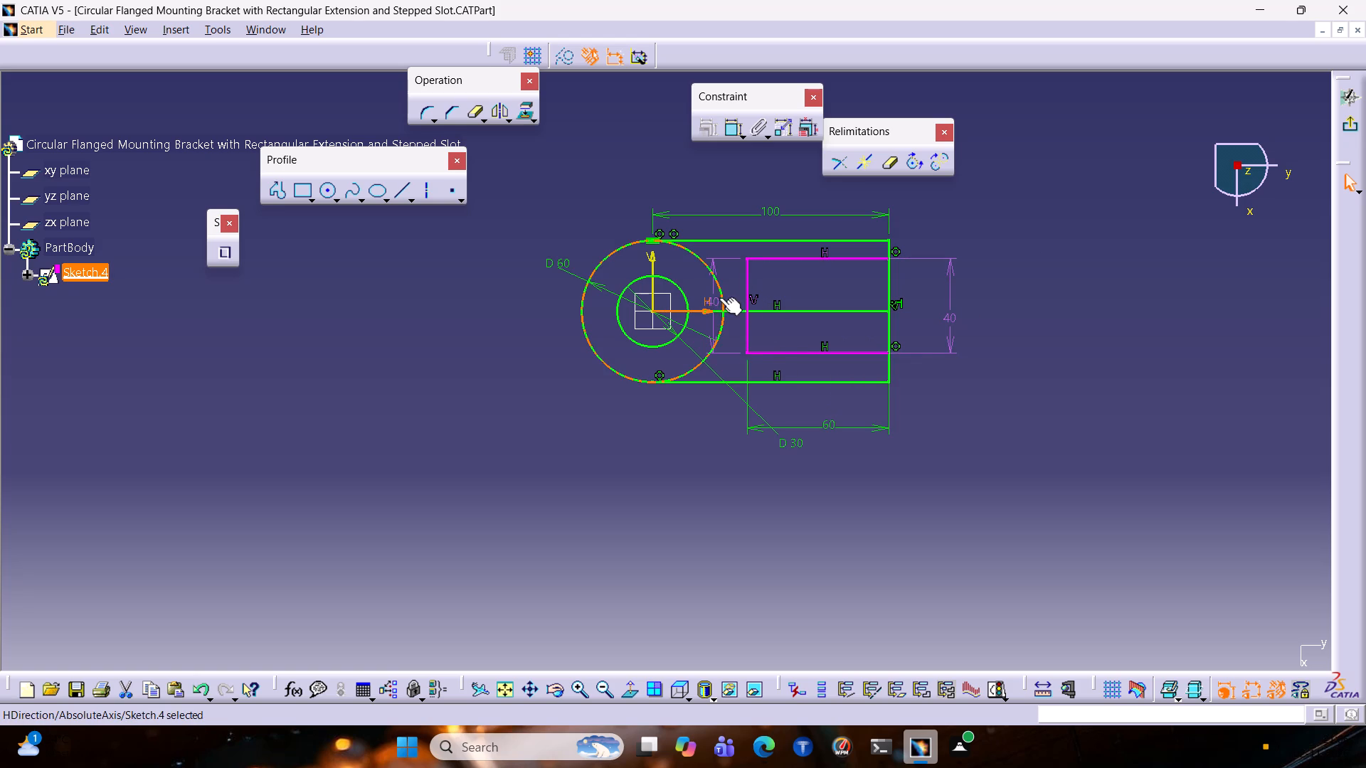
left_click(714, 300)
key("Delete")
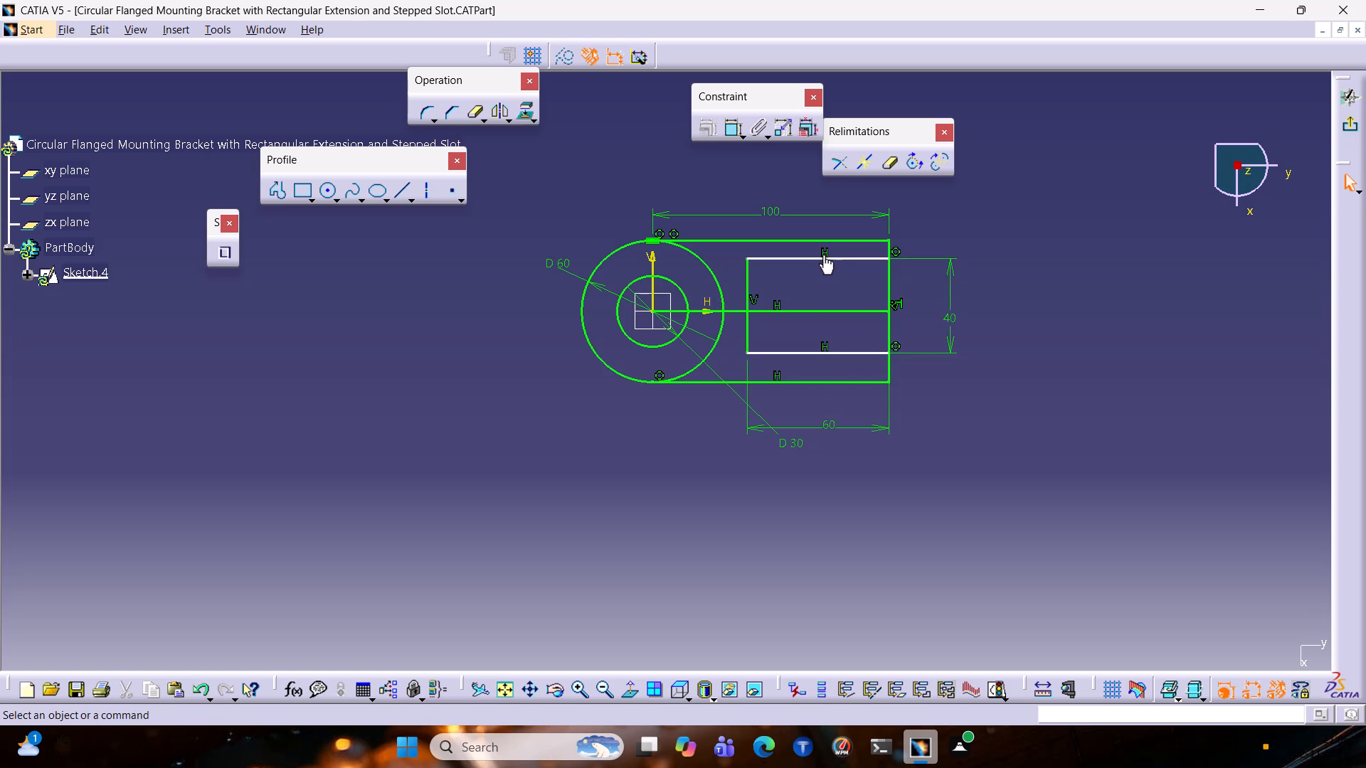
Dimension the offset between the rectangle's lower edge and the lower slot line, and set it to 10 mm.
left_click(727, 127)
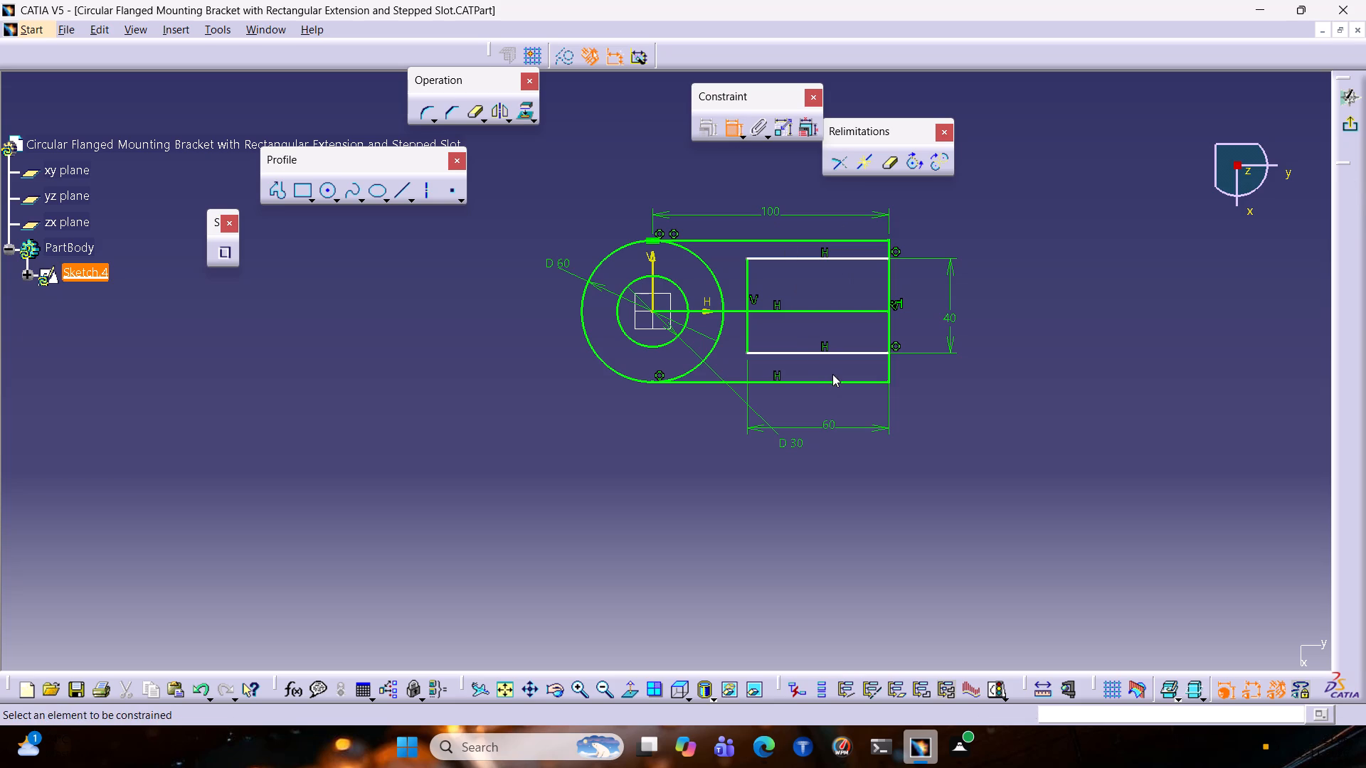
left_click(835, 385)
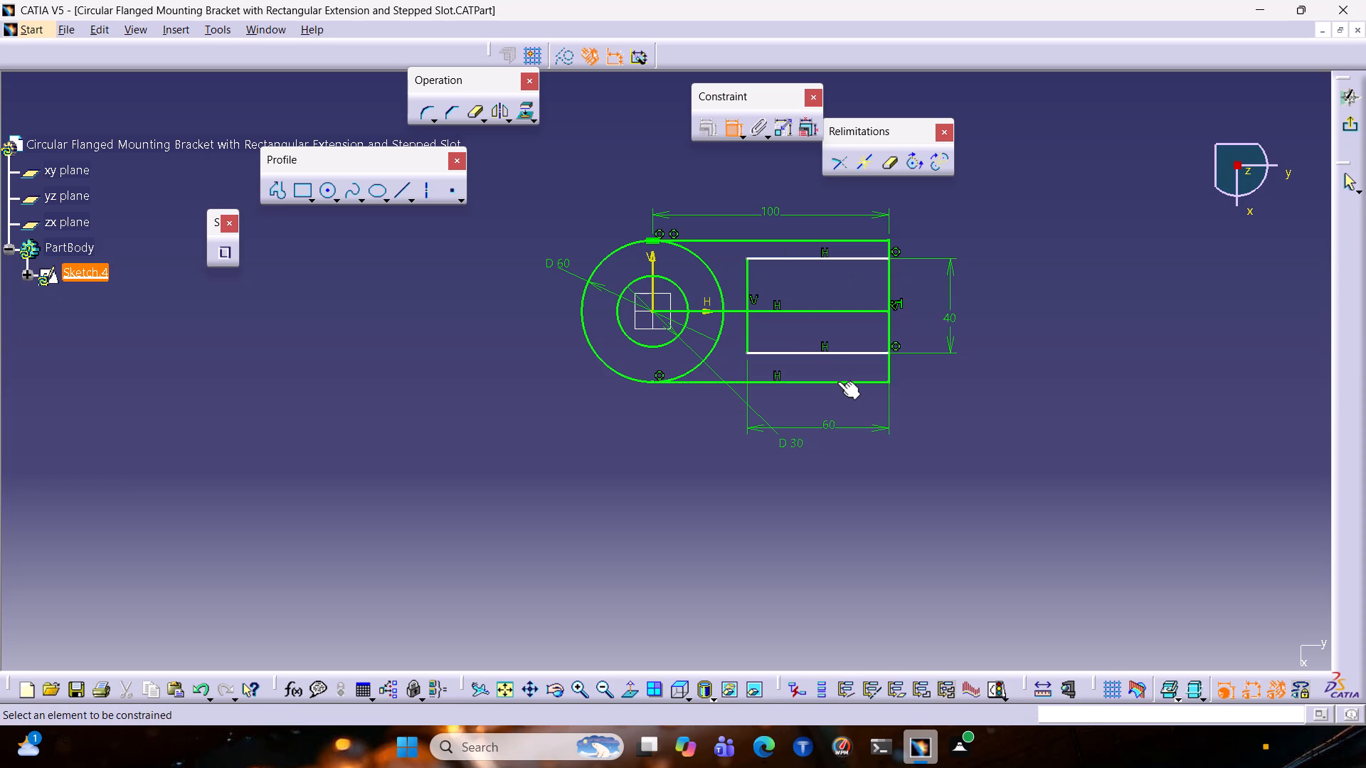
left_click(837, 380)
left_click(842, 350)
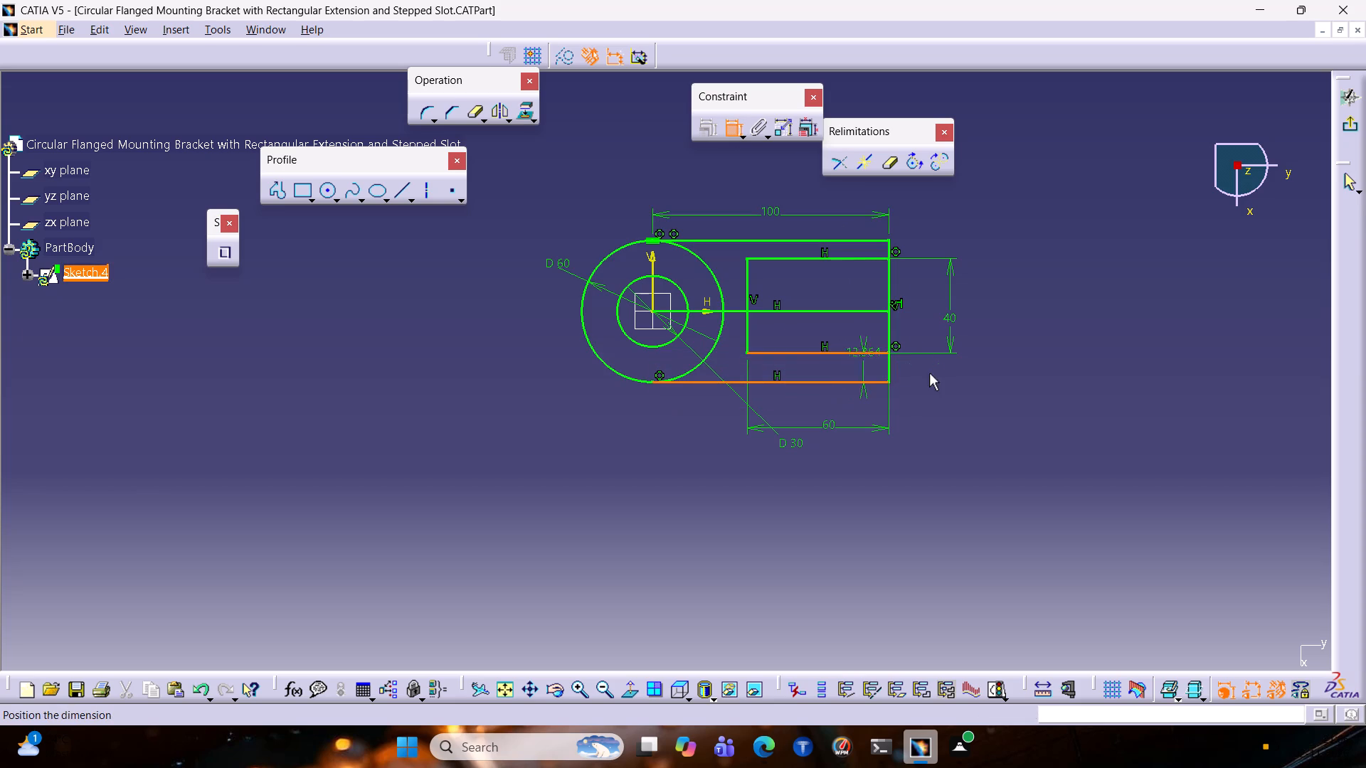
left_click(931, 378)
double_click(931, 377)
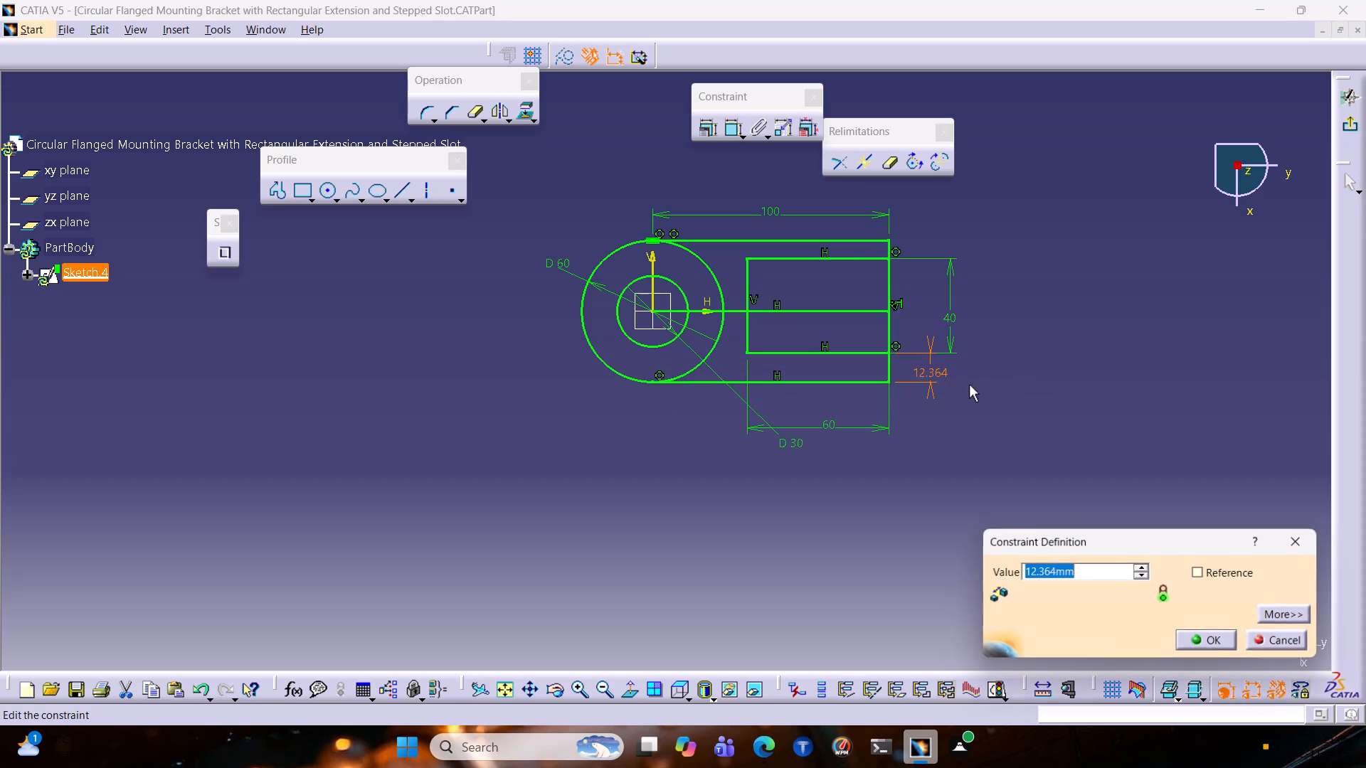
type("10")
key("Return")
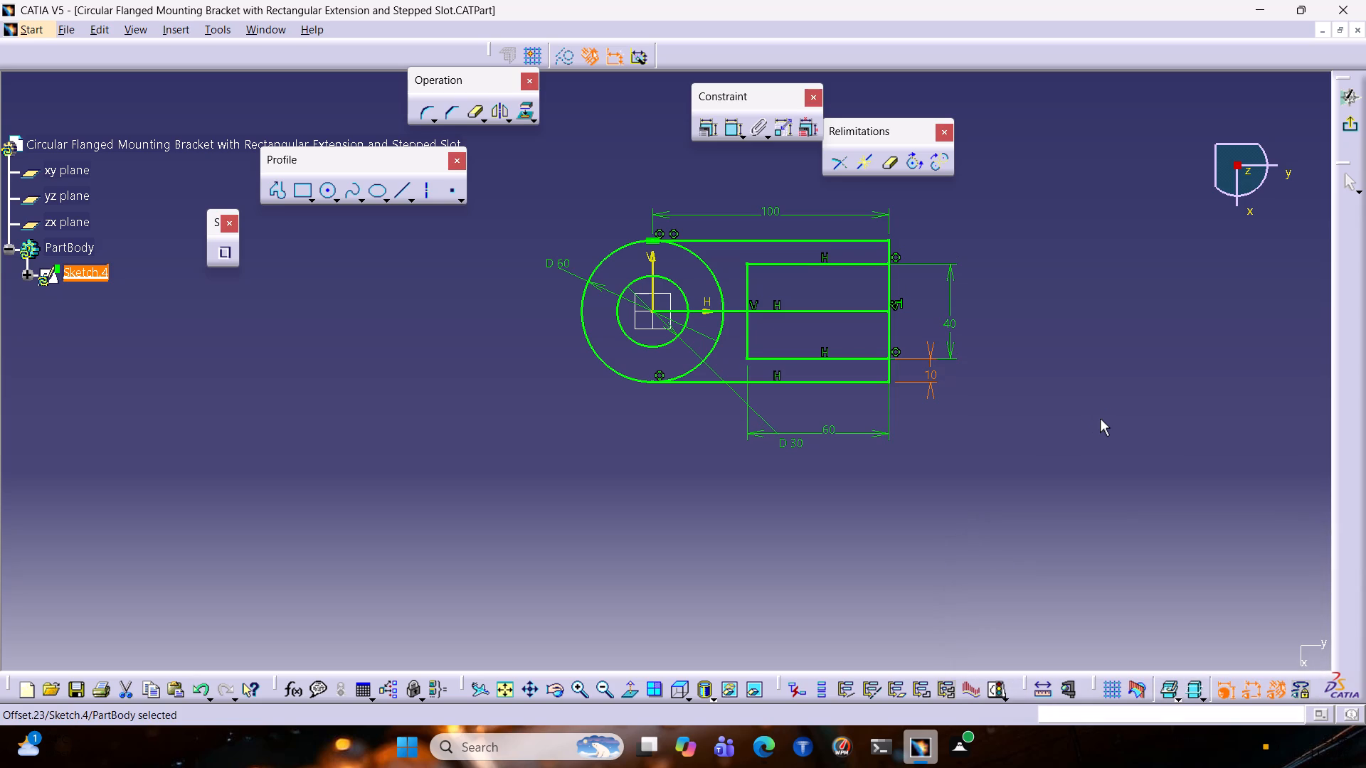
left_click(936, 220)
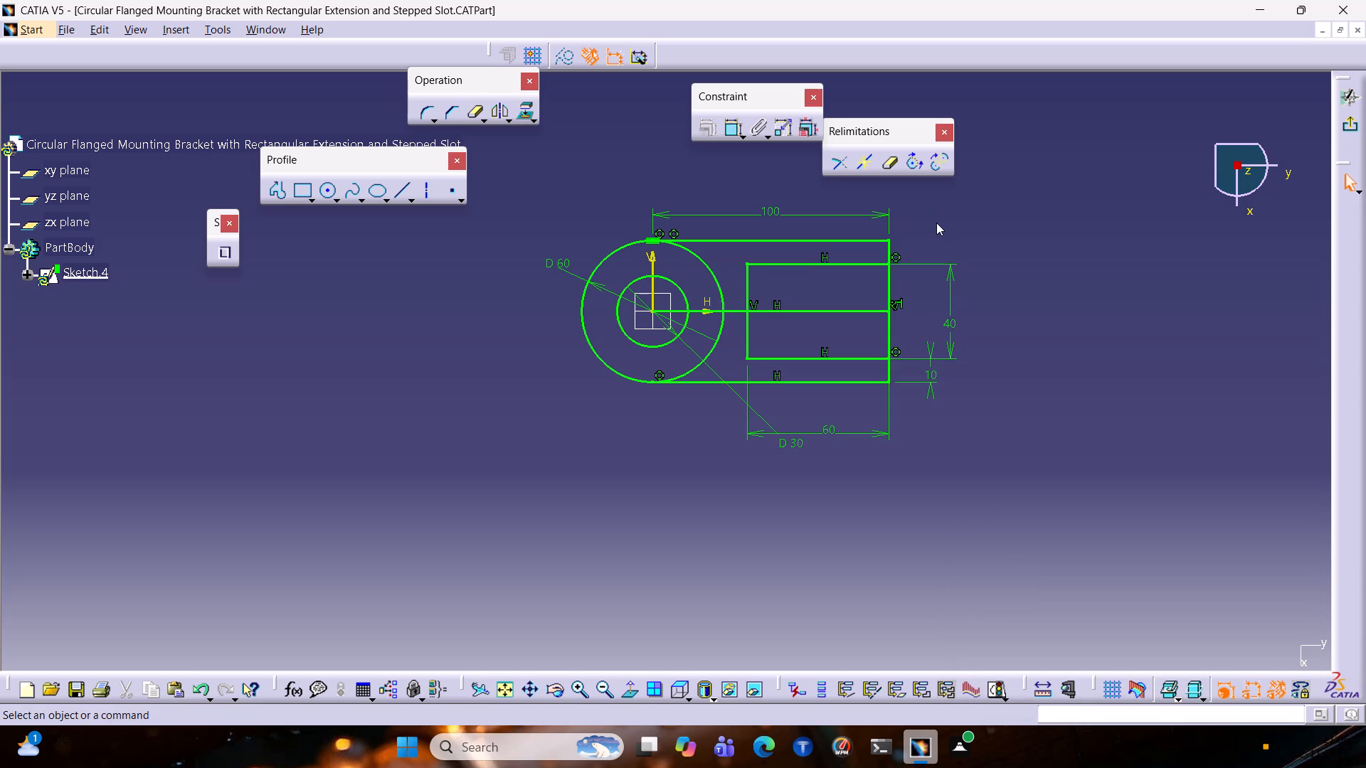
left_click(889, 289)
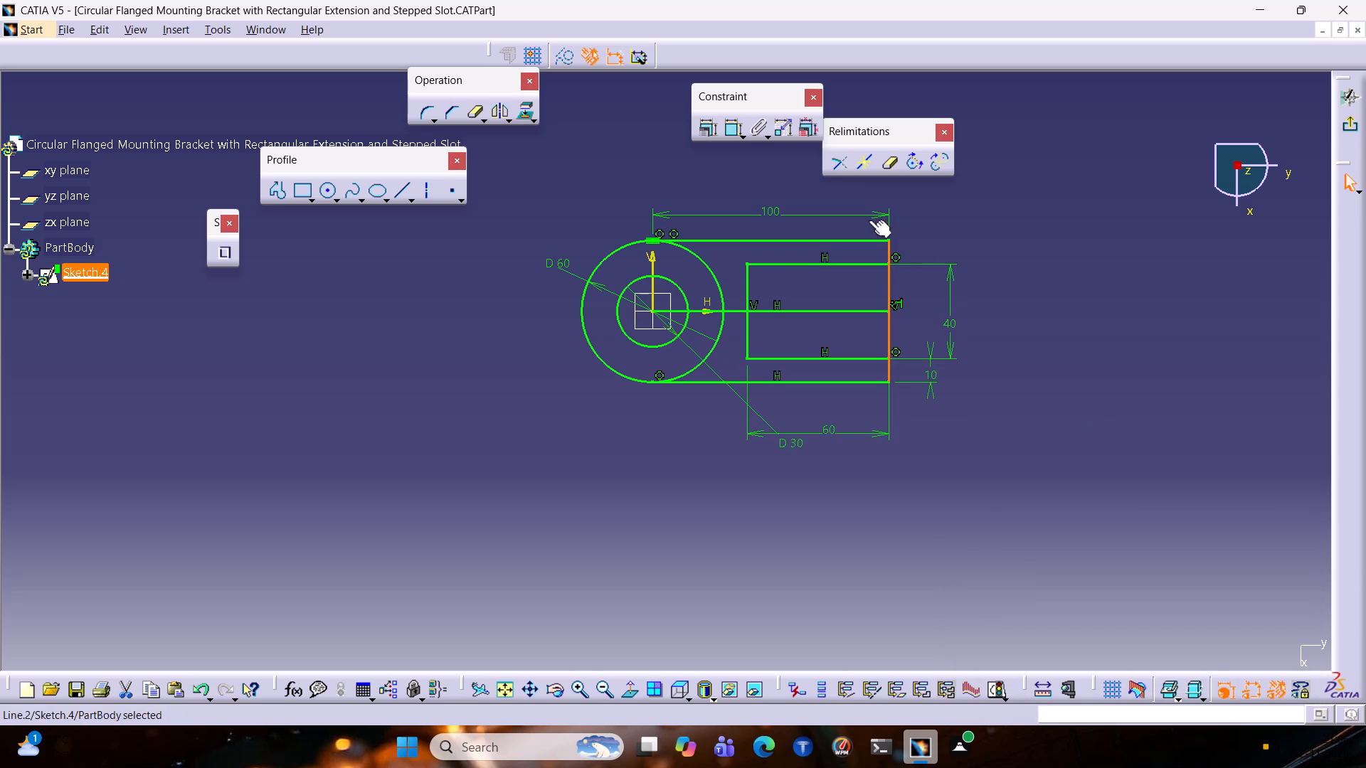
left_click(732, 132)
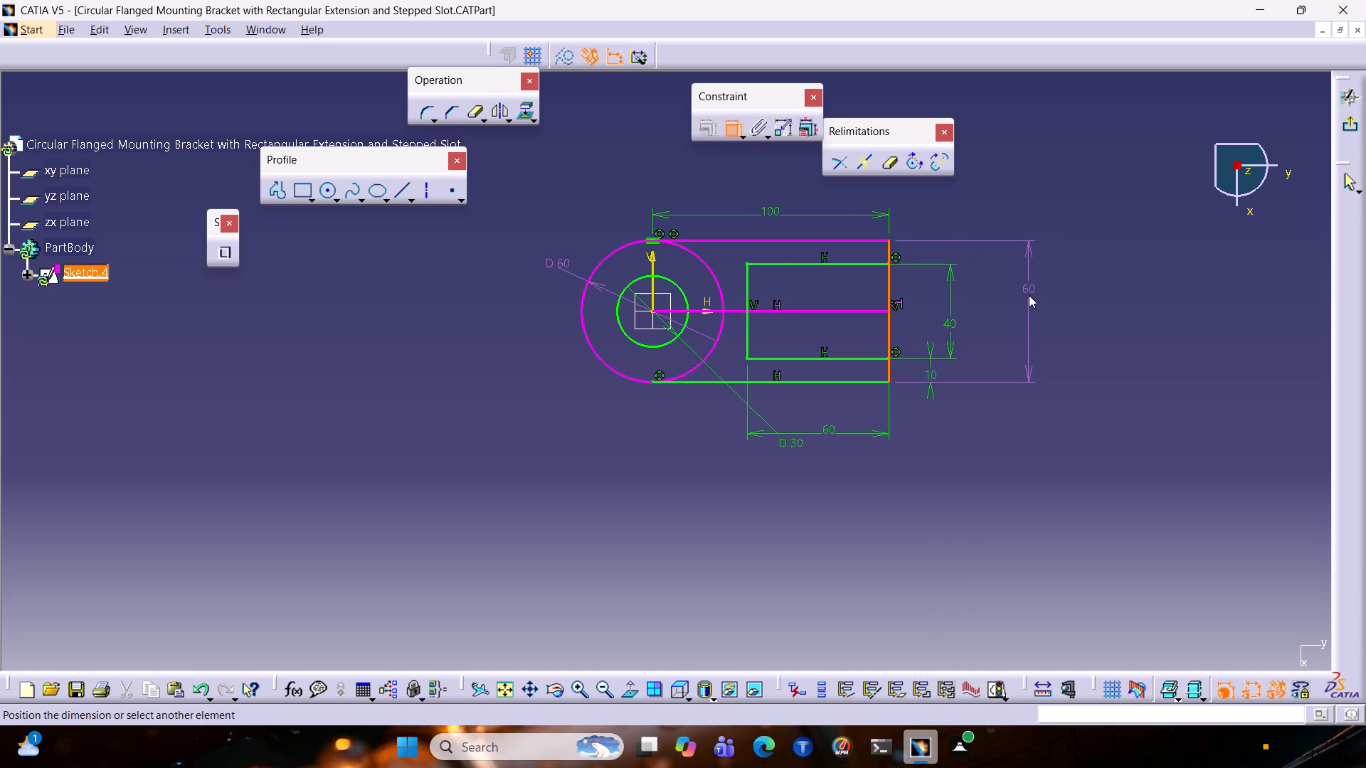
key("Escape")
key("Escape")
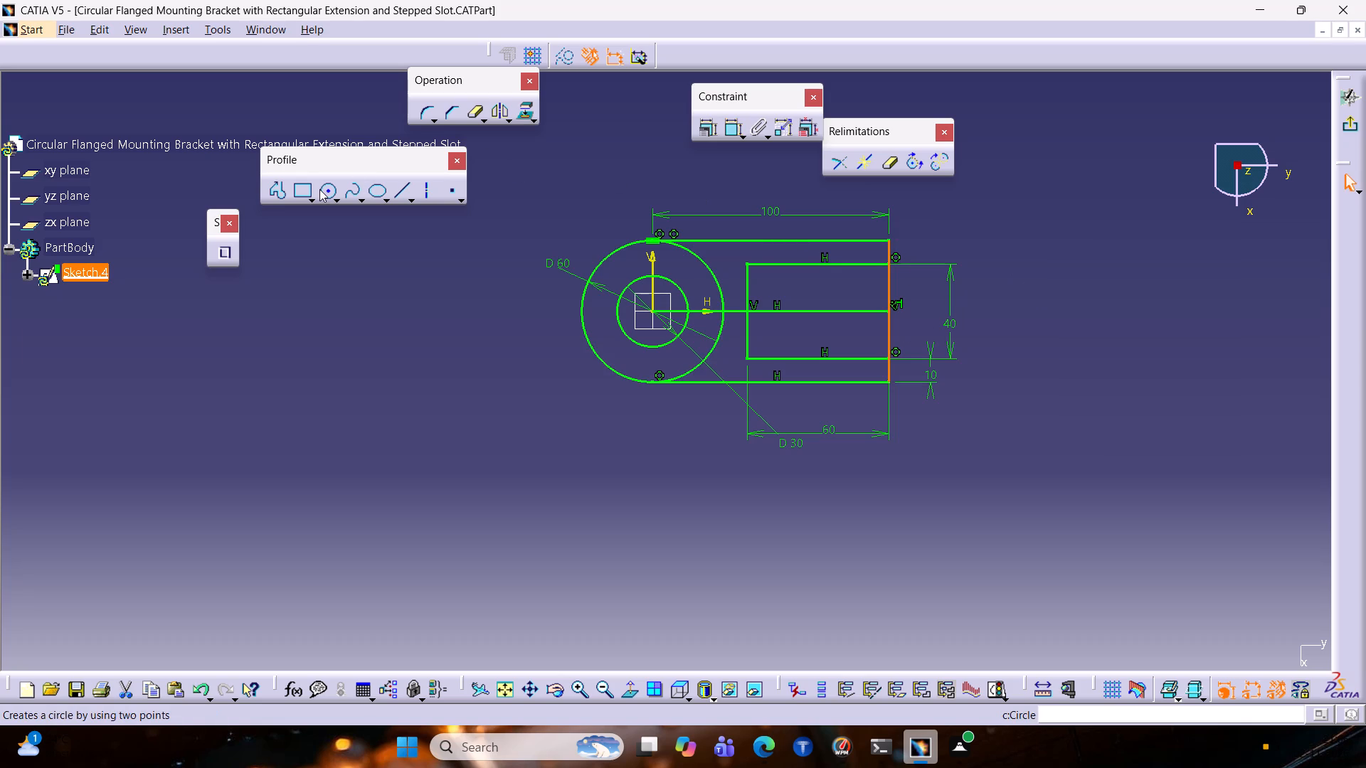
Start a circle inside the slot outline, with its centre on the horizontal centre line.
left_click(319, 193)
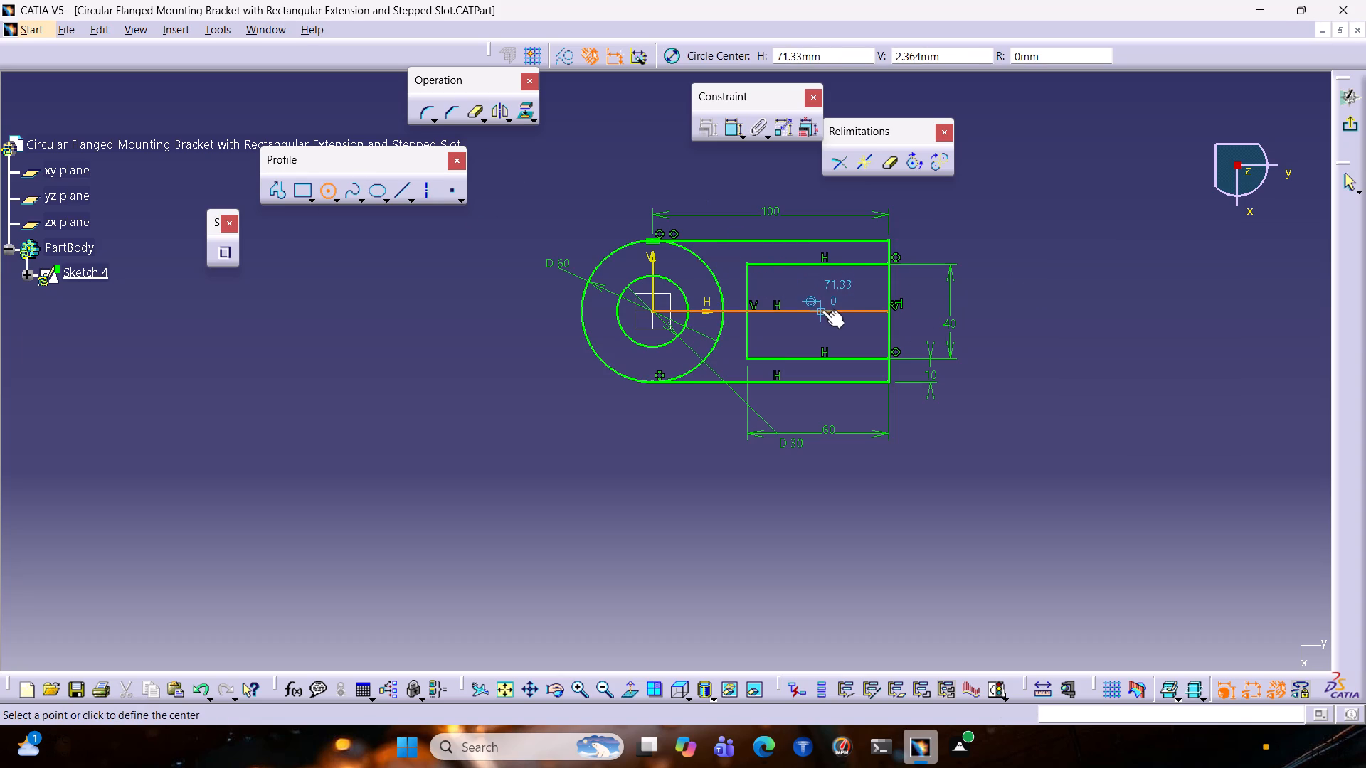
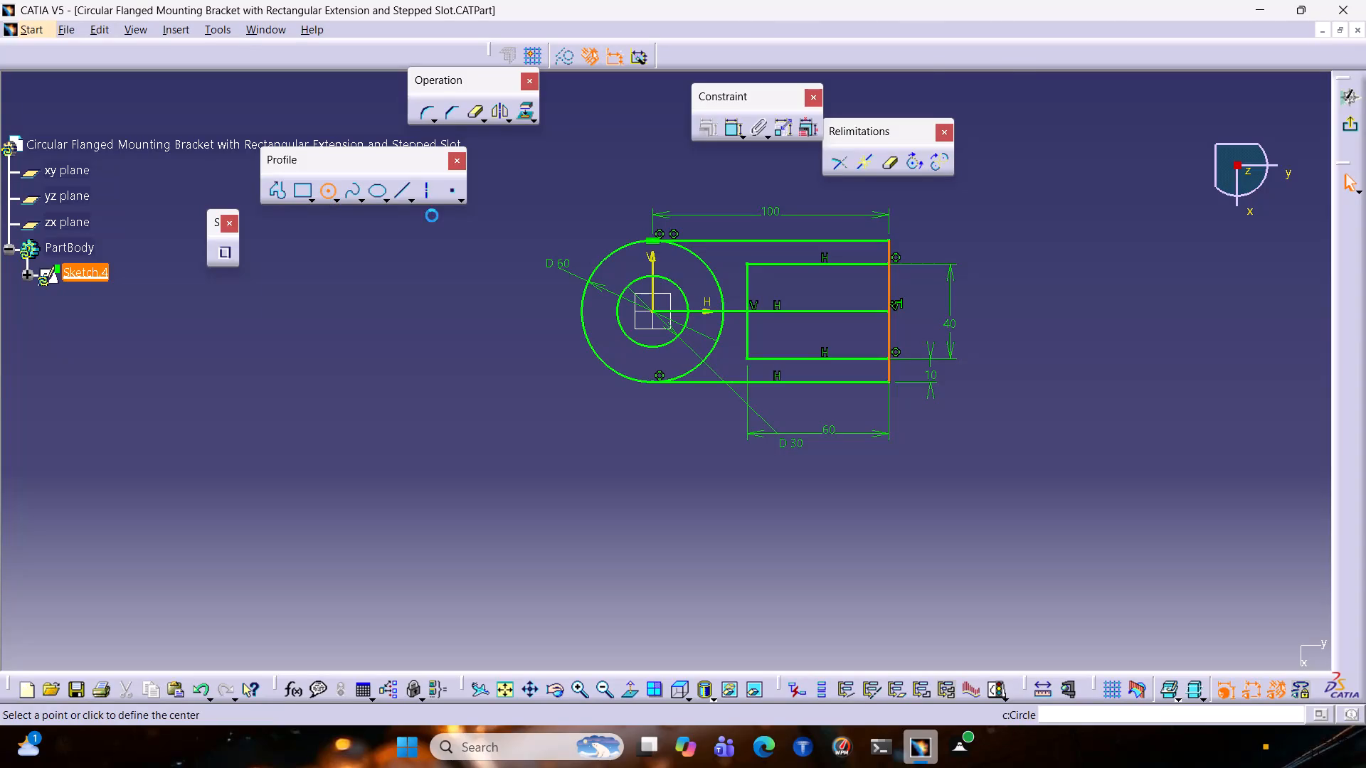
Sketch a circle about 22 mm in diameter inside the slot outline, centred on the horizontal centre line at H 70 mm.
left_click(816, 312)
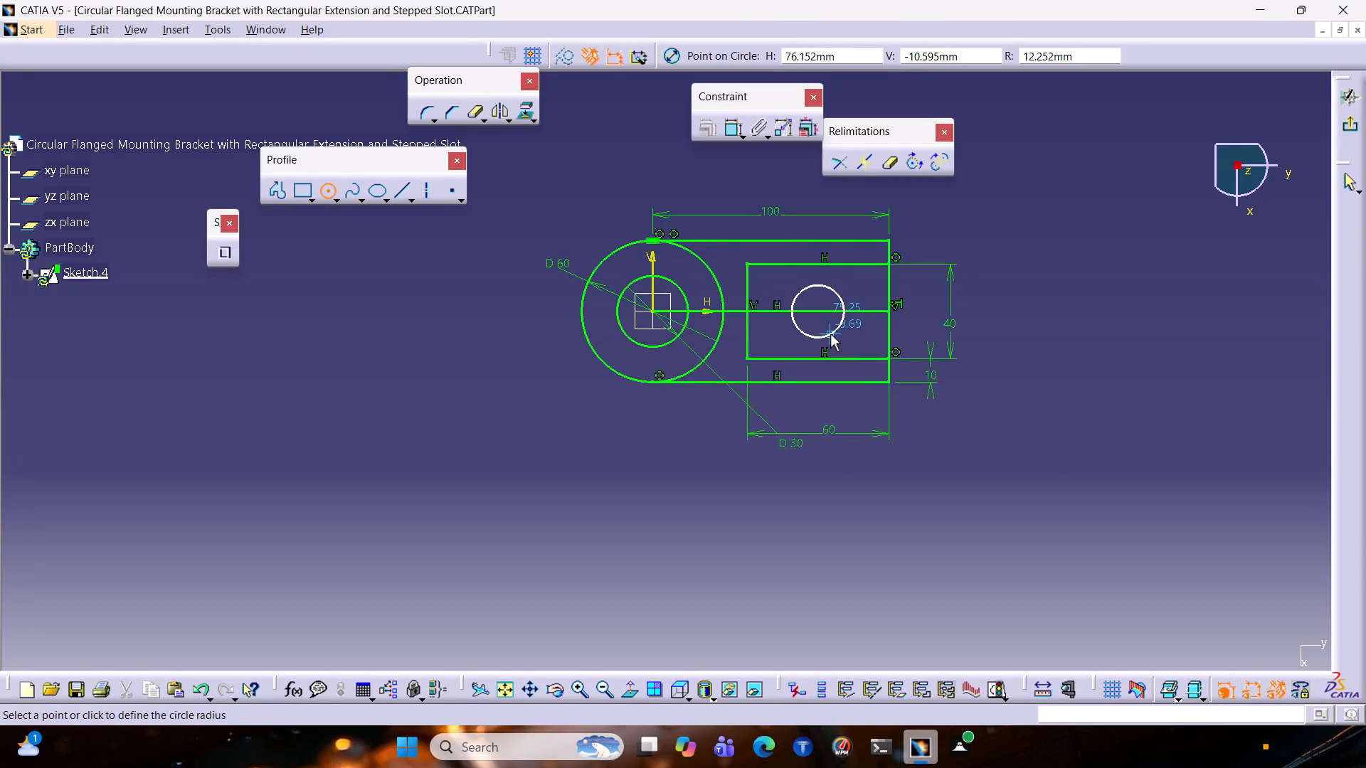
left_click(830, 334)
Dimension the new circle inside the slot outline as a radius and set it to 10 mm.
left_click(735, 128)
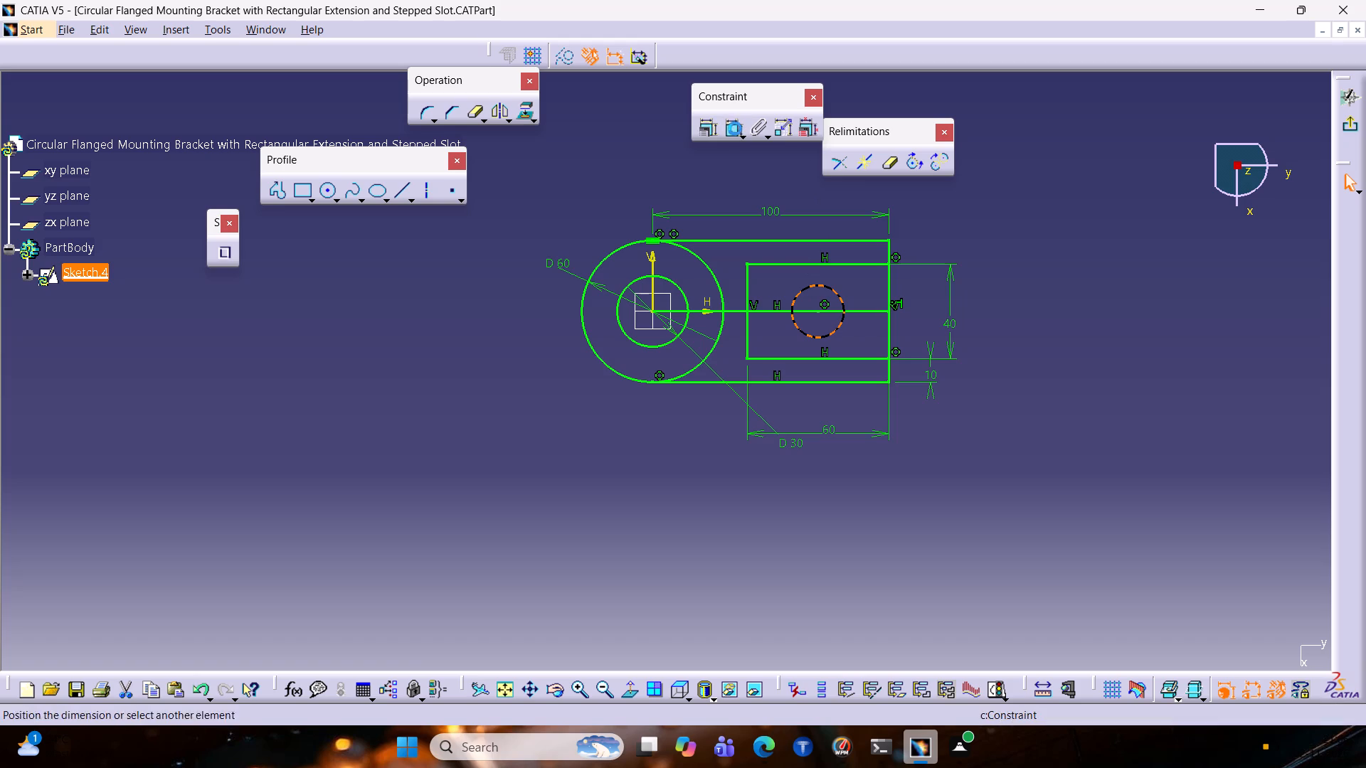
left_click(960, 240)
double_click(962, 239)
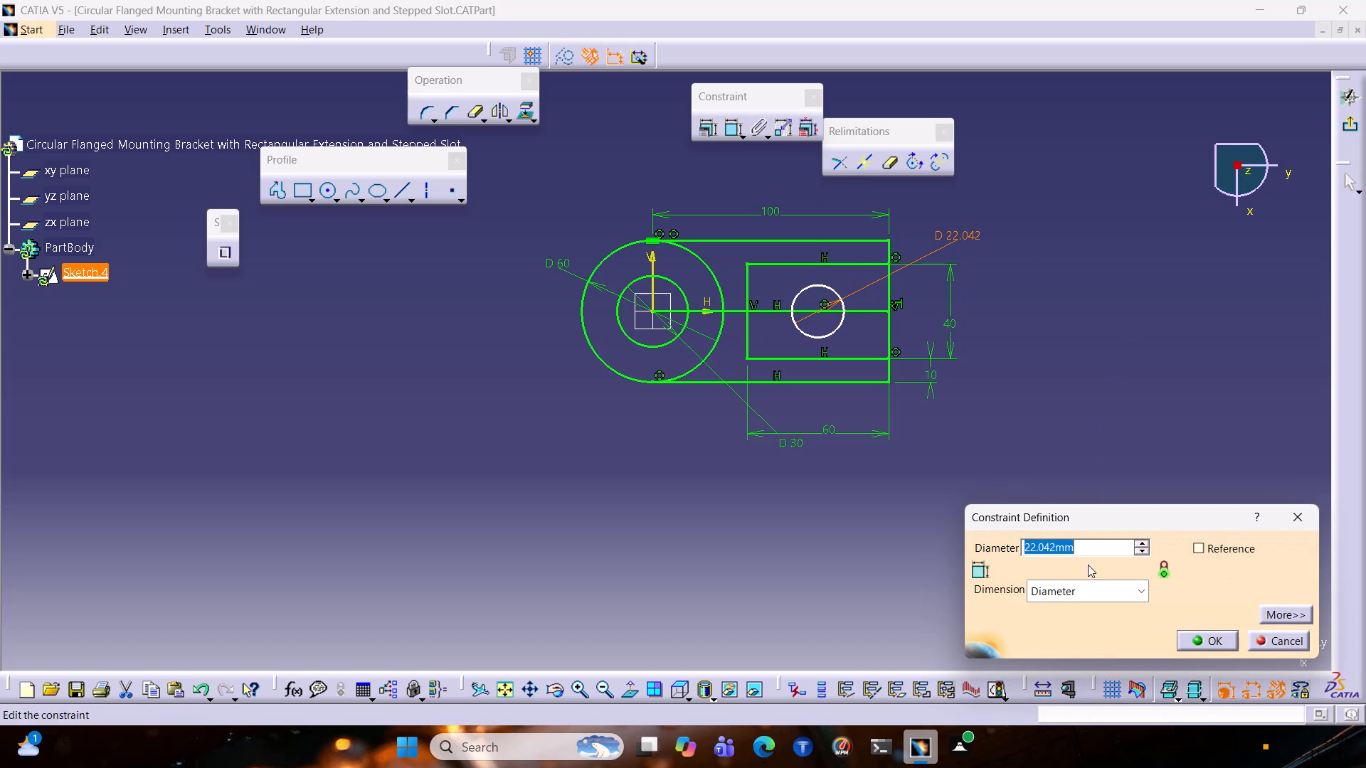
left_click(1075, 597)
left_click(1070, 611)
left_click_drag(1078, 542, 963, 566)
type("10")
key("Return")
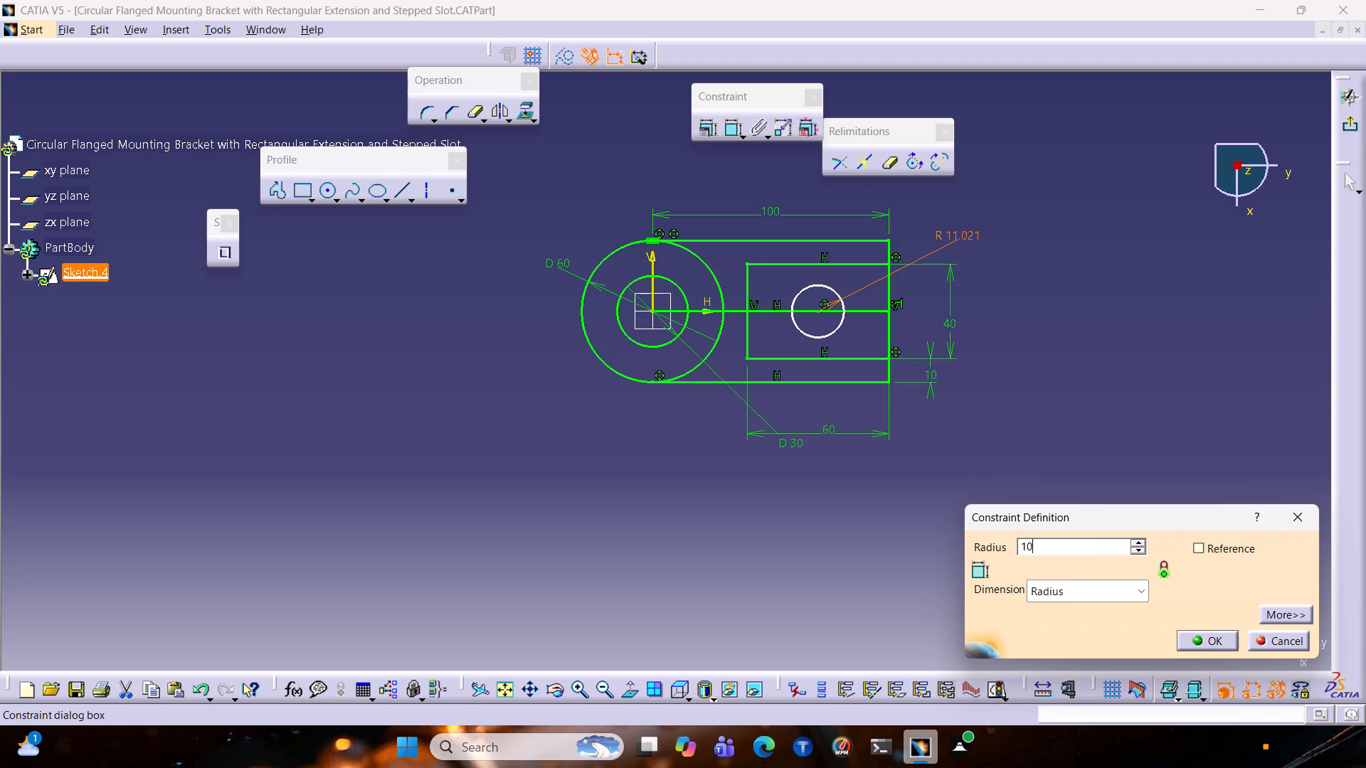
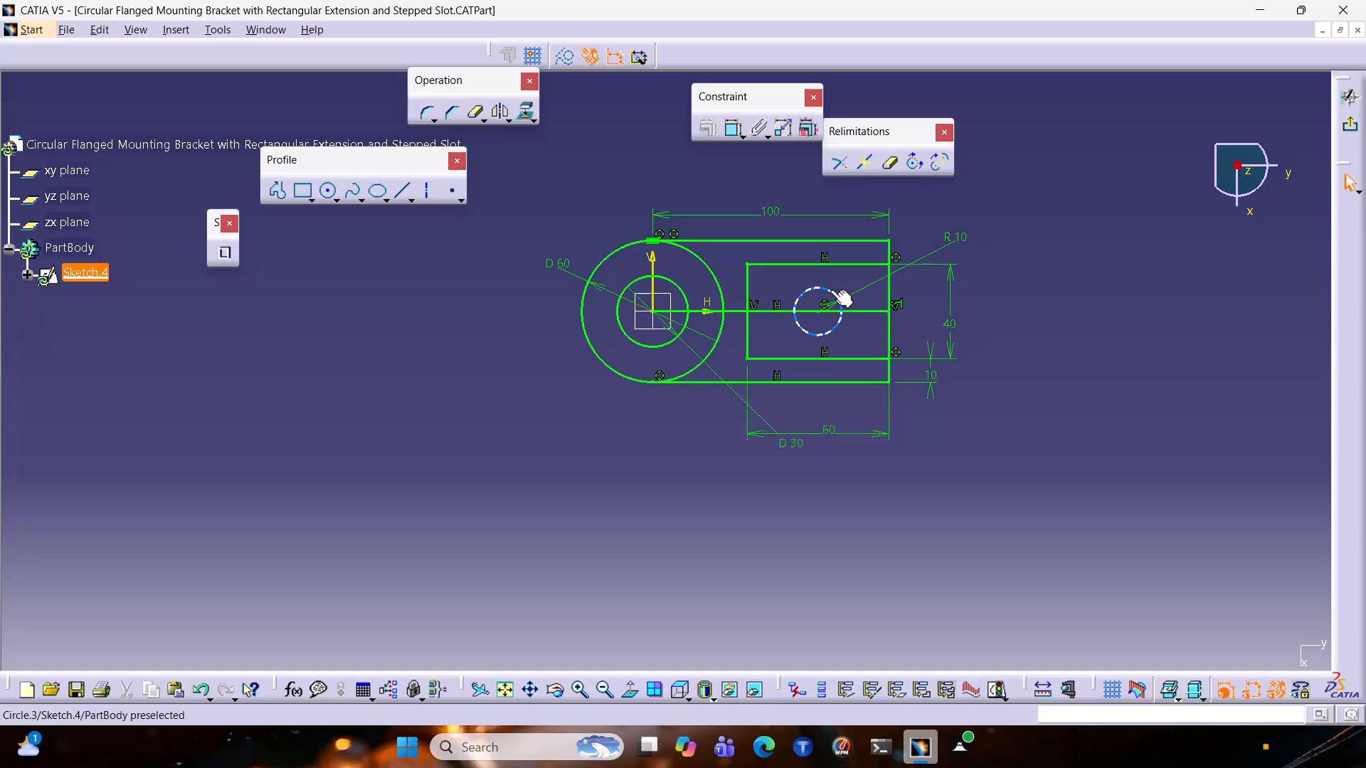
Convert the horizontal centre line through the extension into a construction element.
left_click(780, 305)
left_click(775, 309)
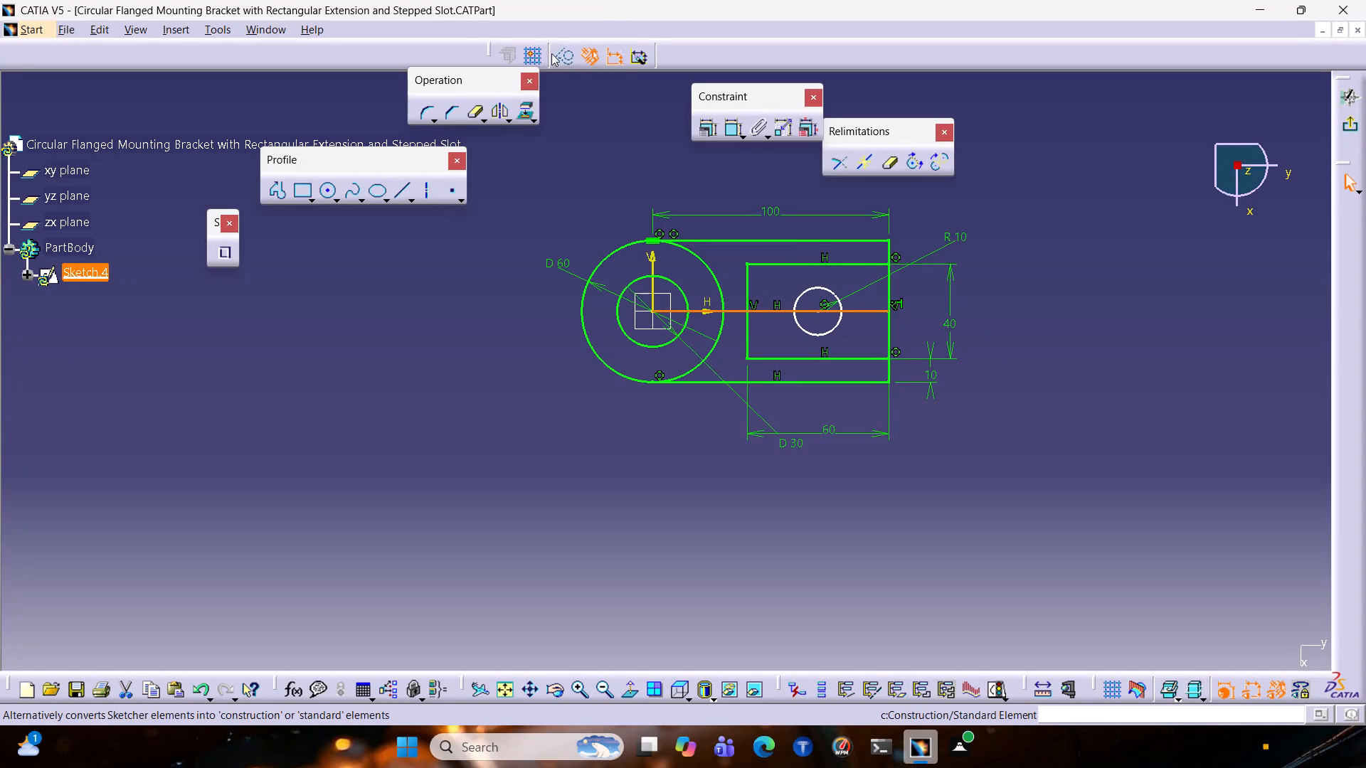
left_click_drag(571, 56, 572, 63)
left_click(637, 168)
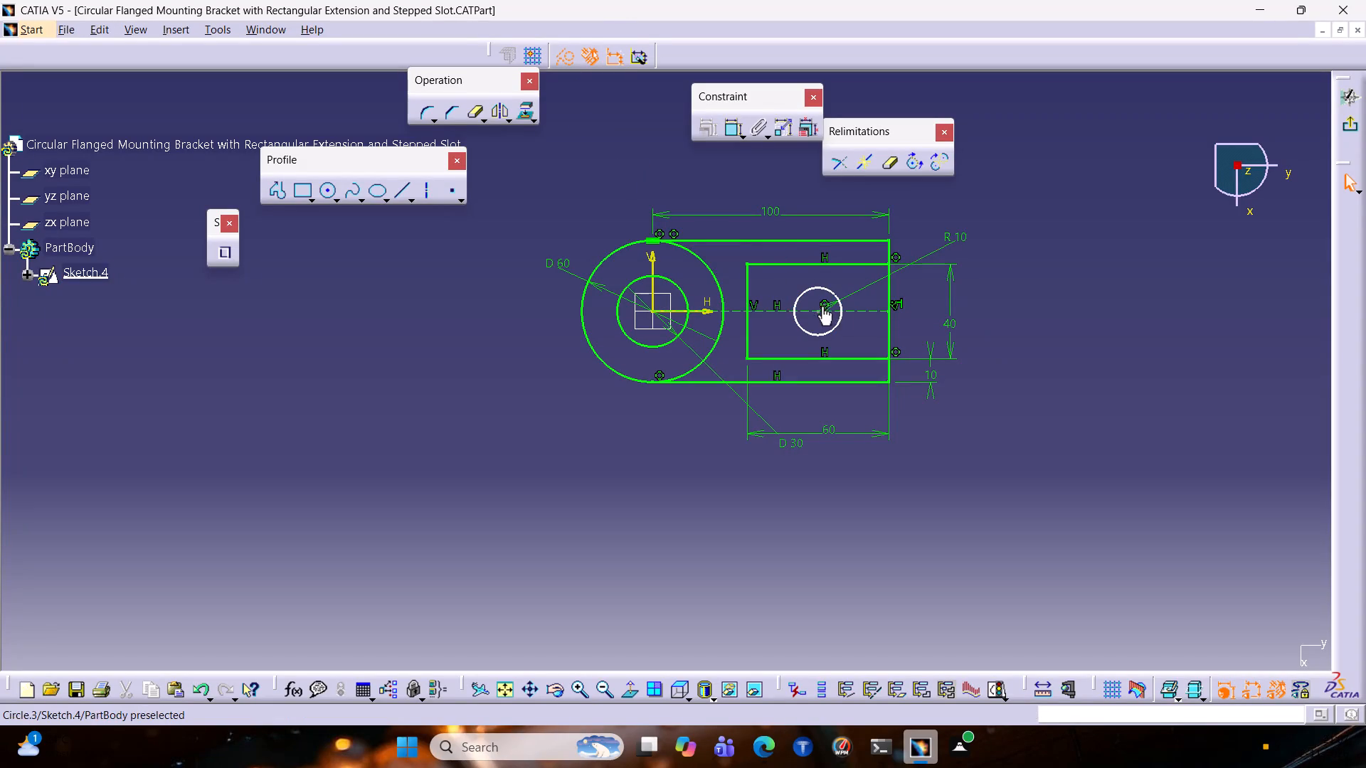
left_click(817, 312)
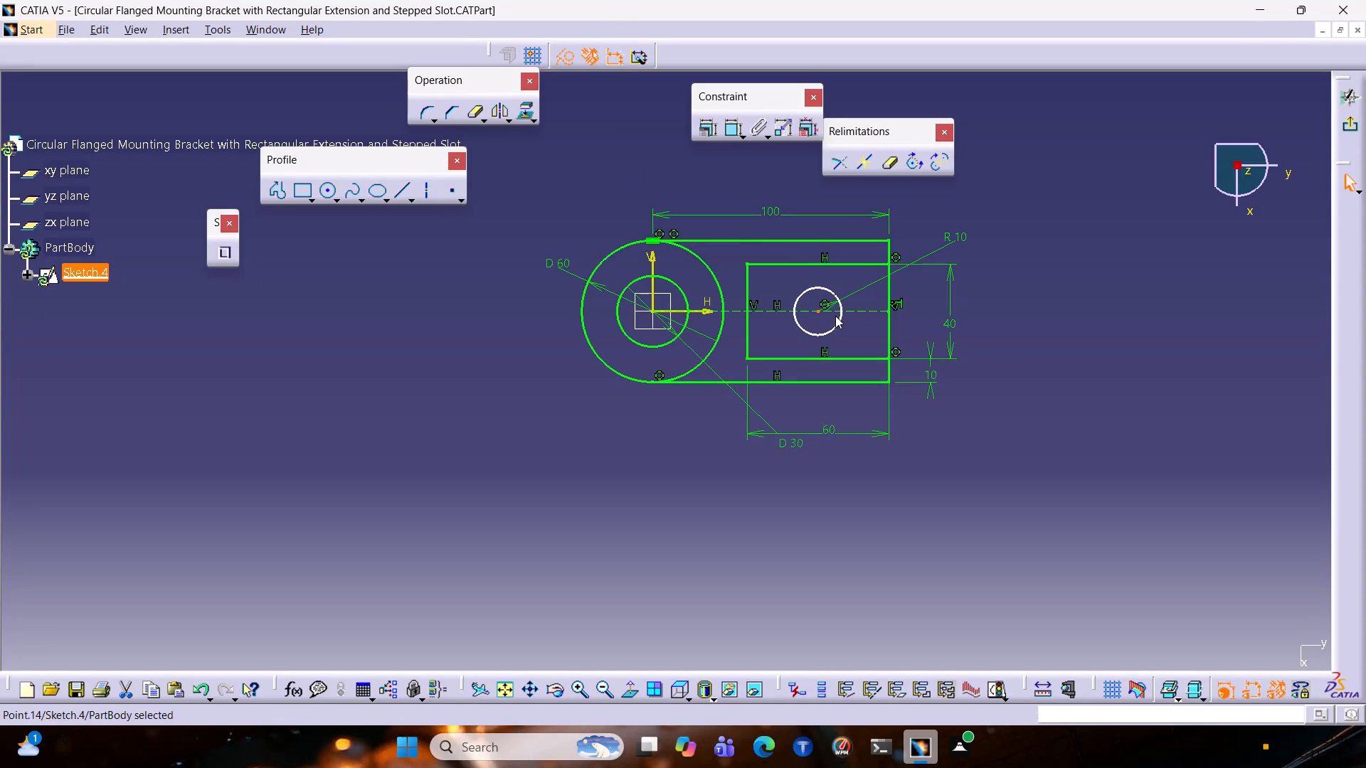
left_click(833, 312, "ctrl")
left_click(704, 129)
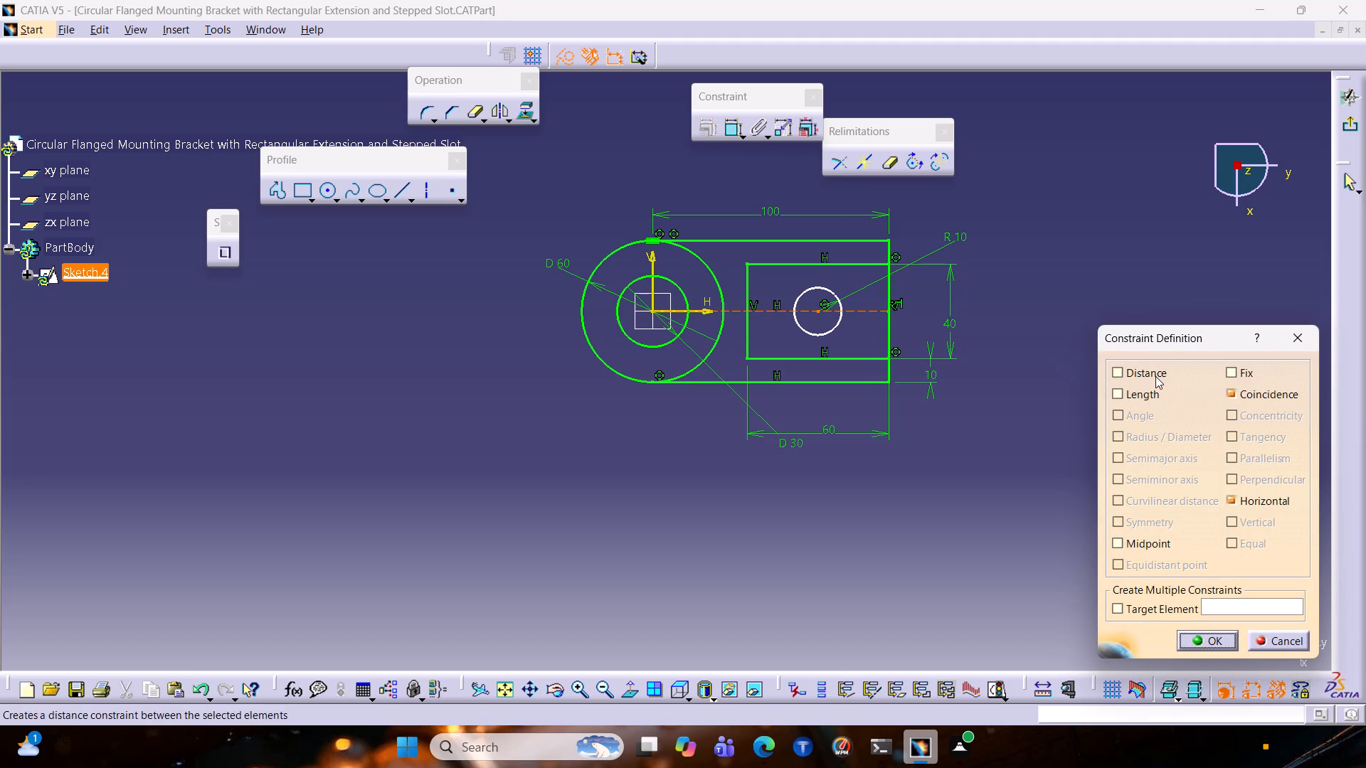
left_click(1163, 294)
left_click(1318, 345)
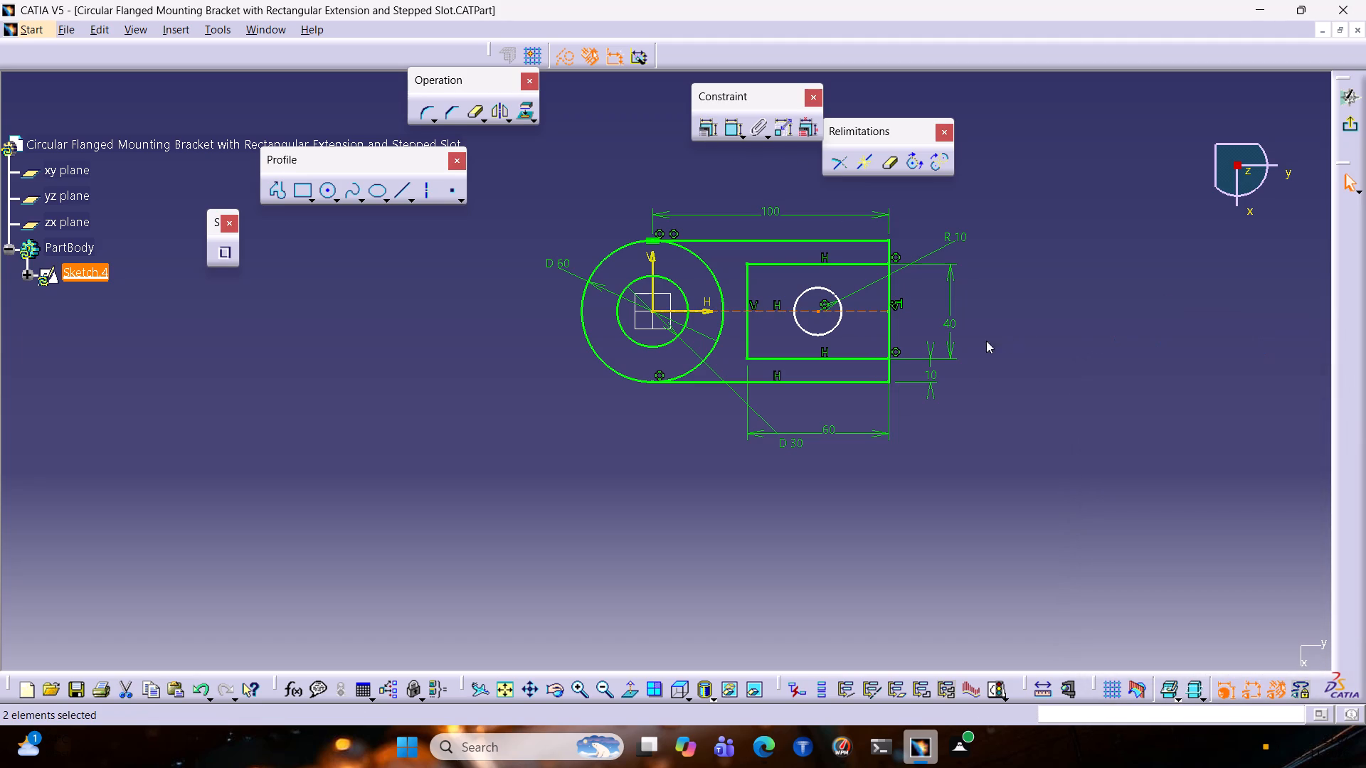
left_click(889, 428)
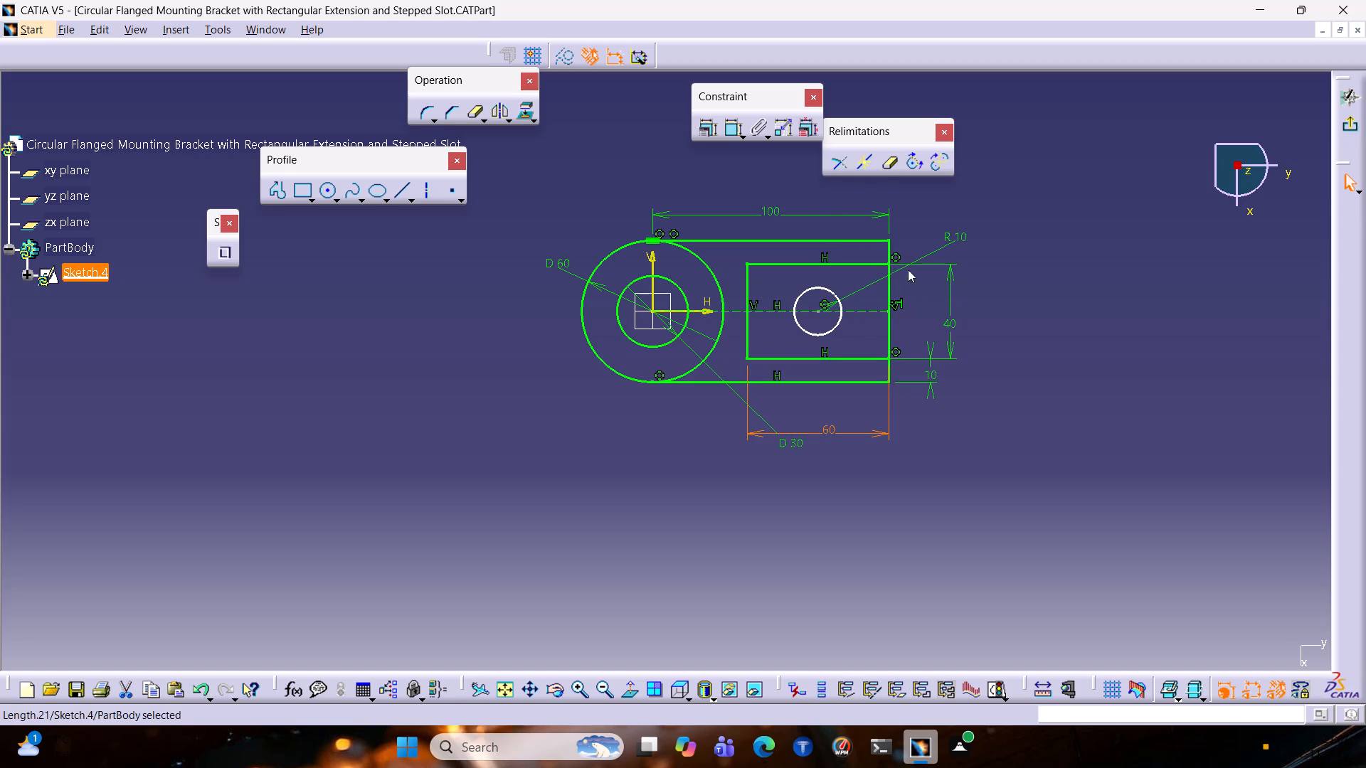
Dimension the distance from the extension's straight end edge to the small circle's centre, placing the dimension above the profile.
left_click(730, 134)
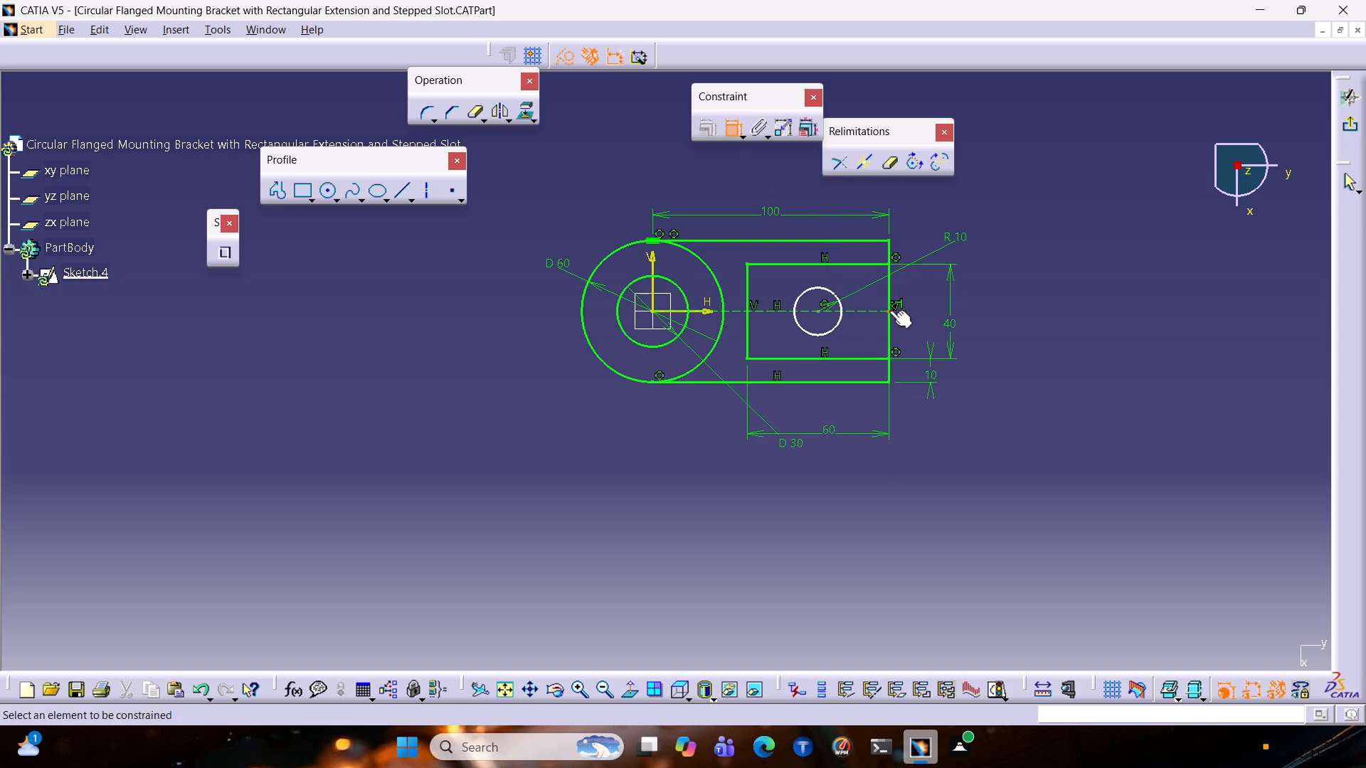
left_click(888, 291)
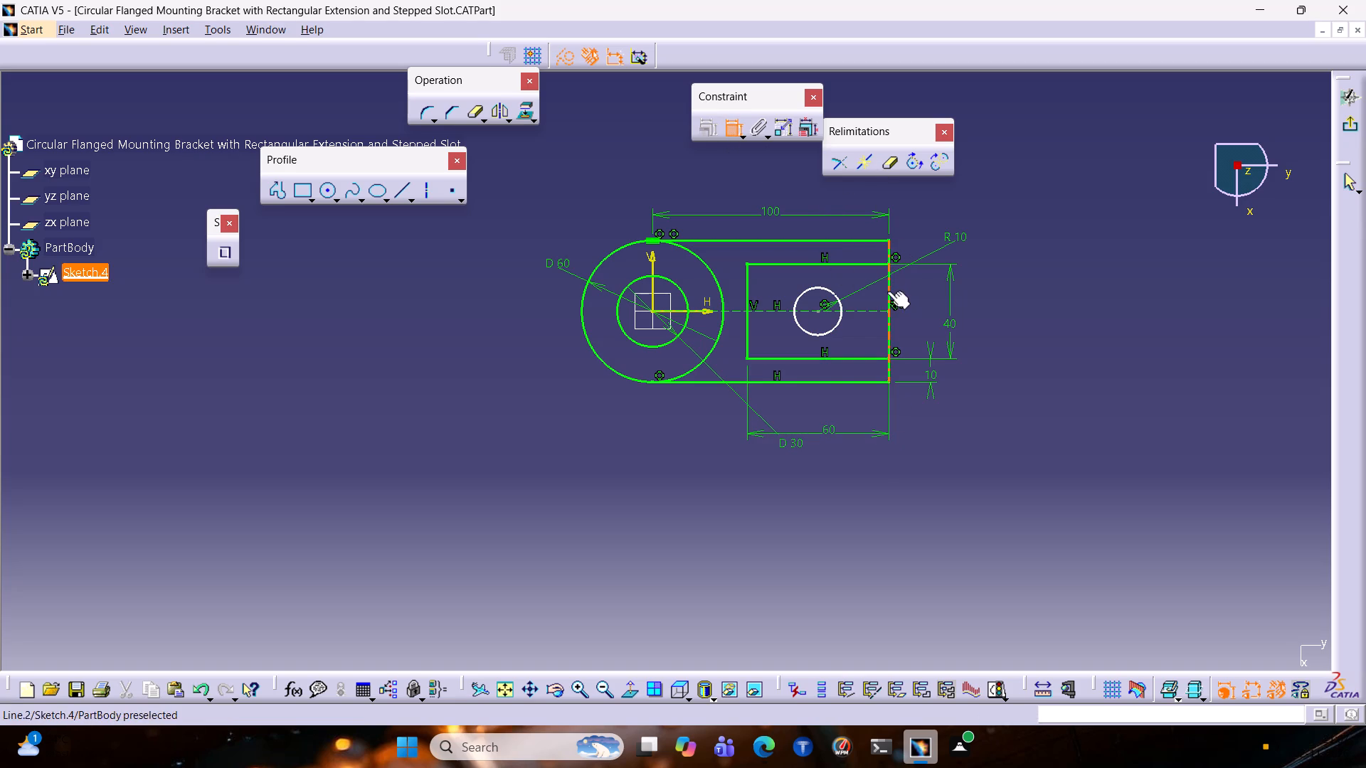
left_click(819, 312)
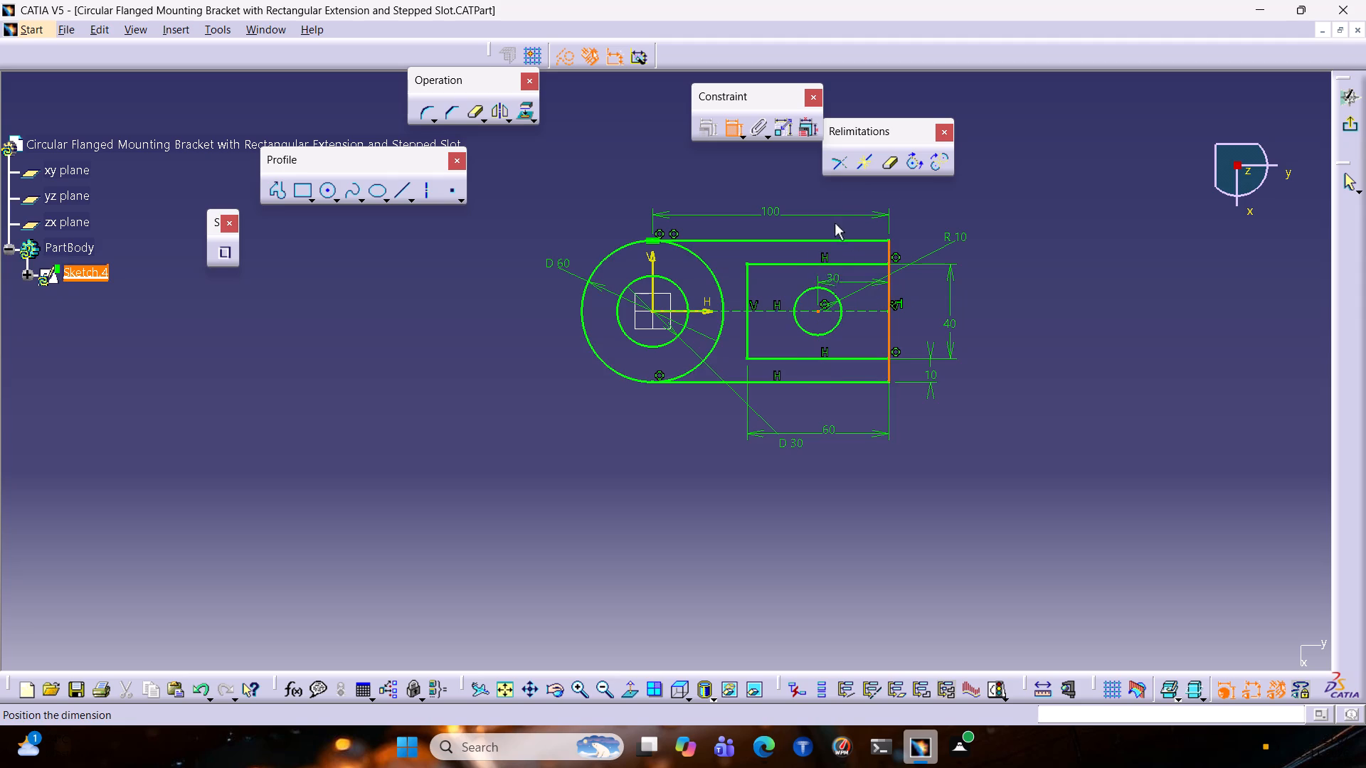
left_click(835, 189)
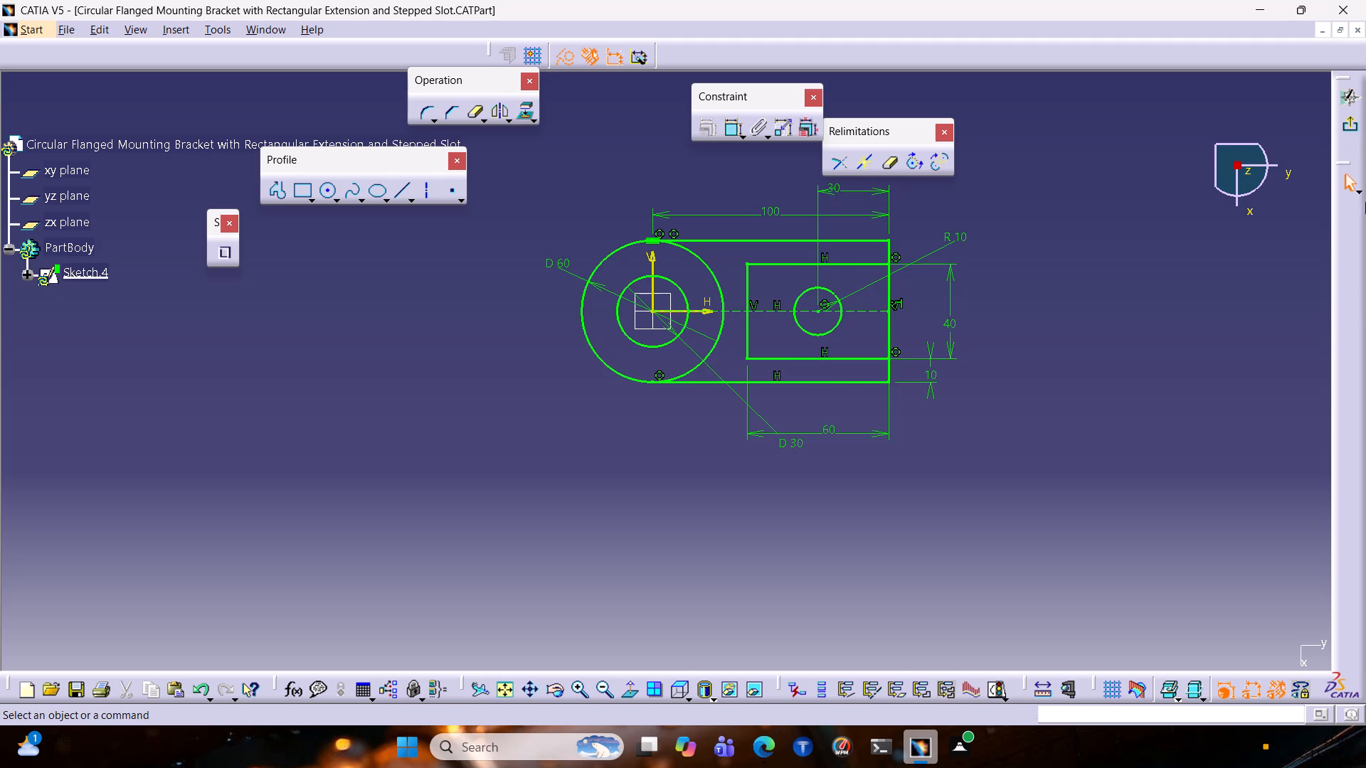
Use repeated Quick Trim to break the 60 mm circle where the extension's edges meet it, keeping all arcs.
double_click(470, 110)
left_click(484, 112)
double_click(473, 118)
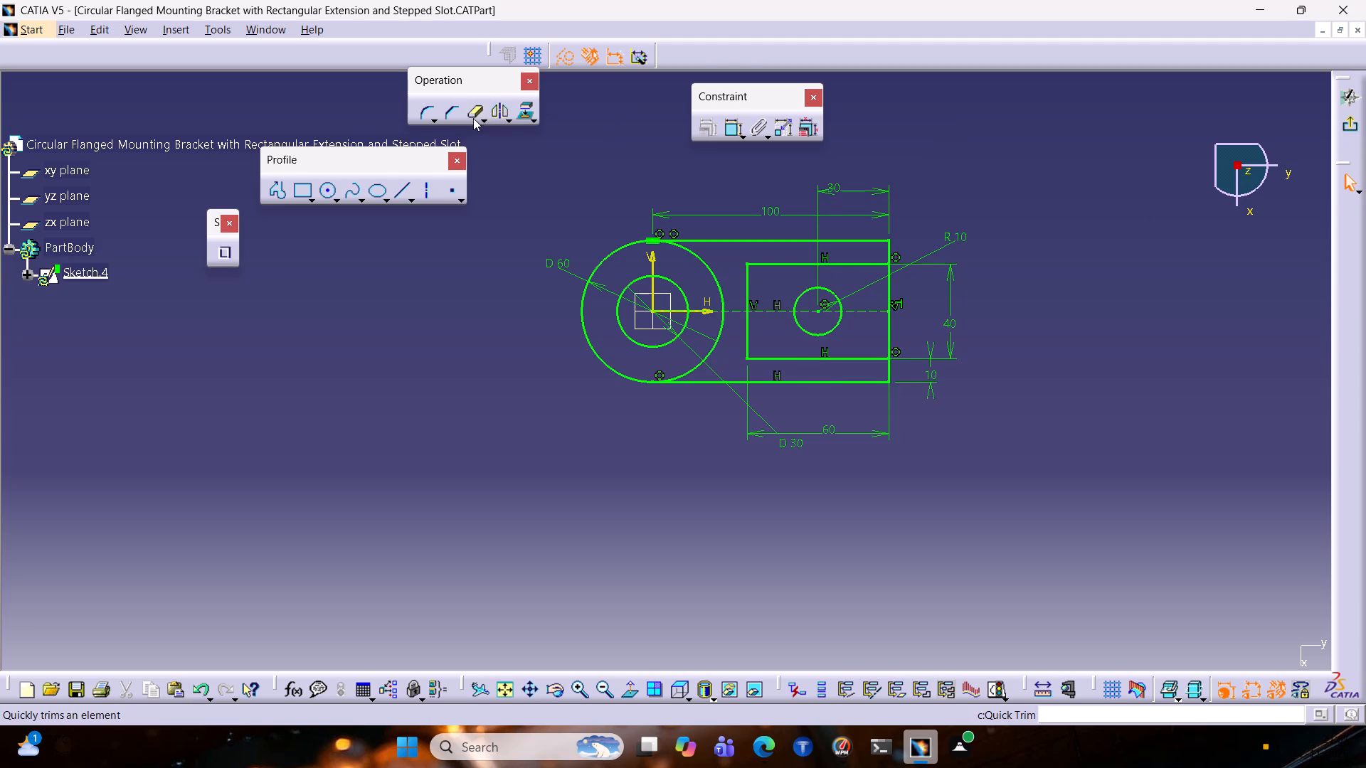
left_click(710, 272)
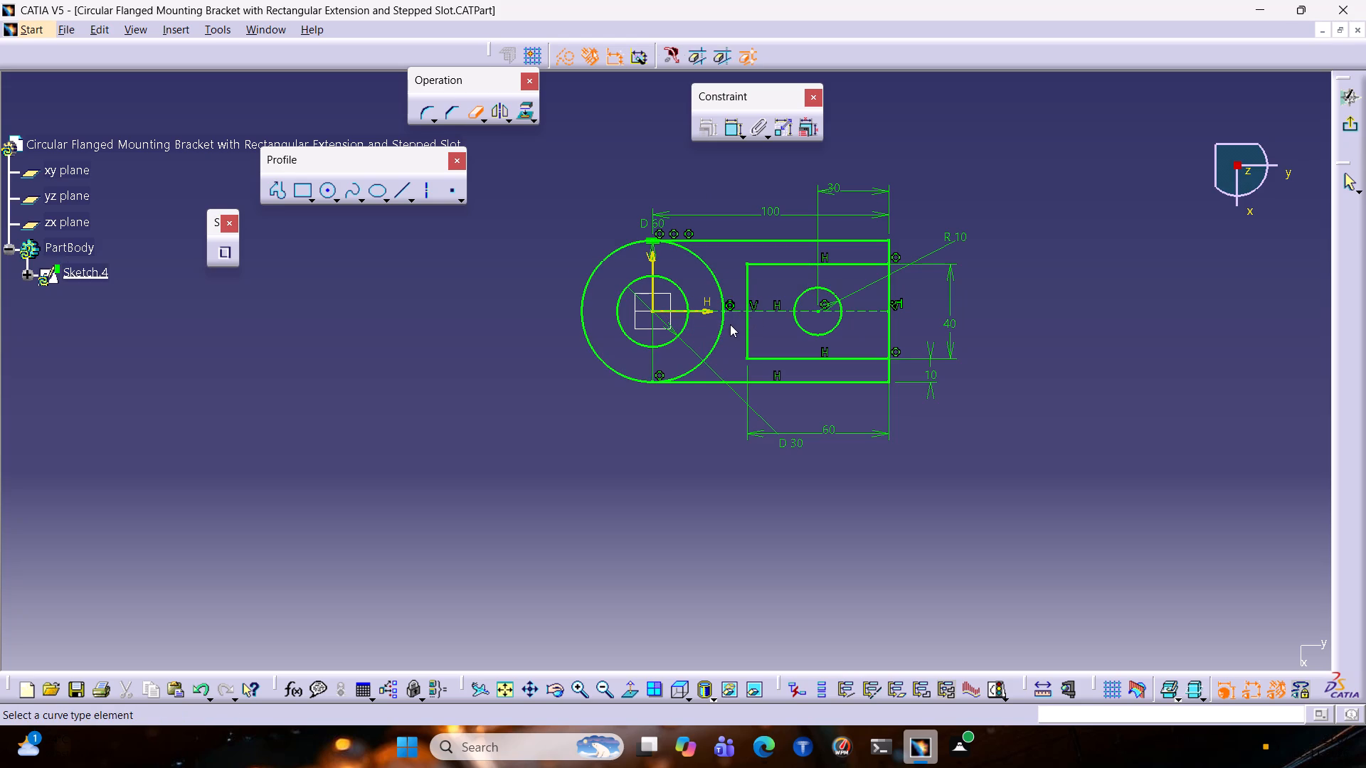
left_click(722, 328)
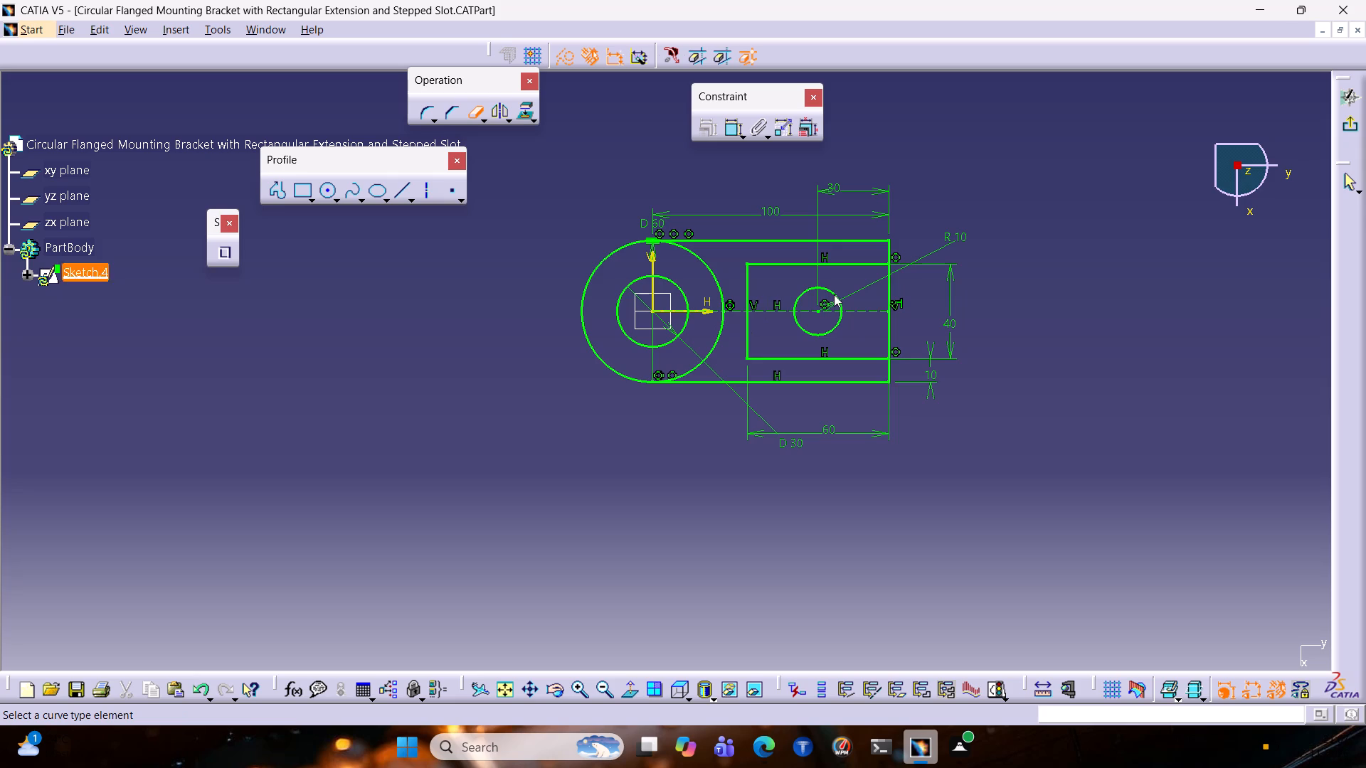
Break the extension's end edge at both corners of the slot outline, keeping all segments and accepting the constraint modification.
left_click(885, 297)
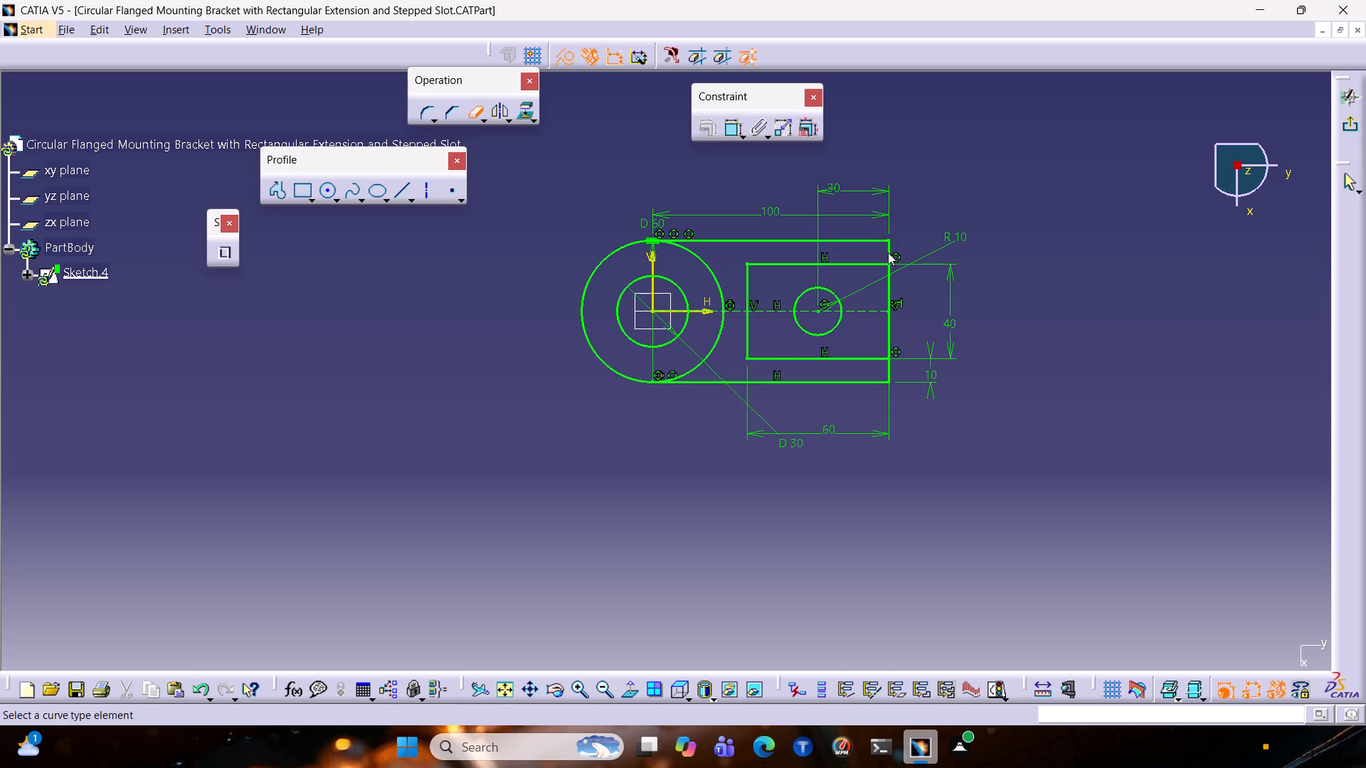
left_click(889, 252)
left_click(760, 424)
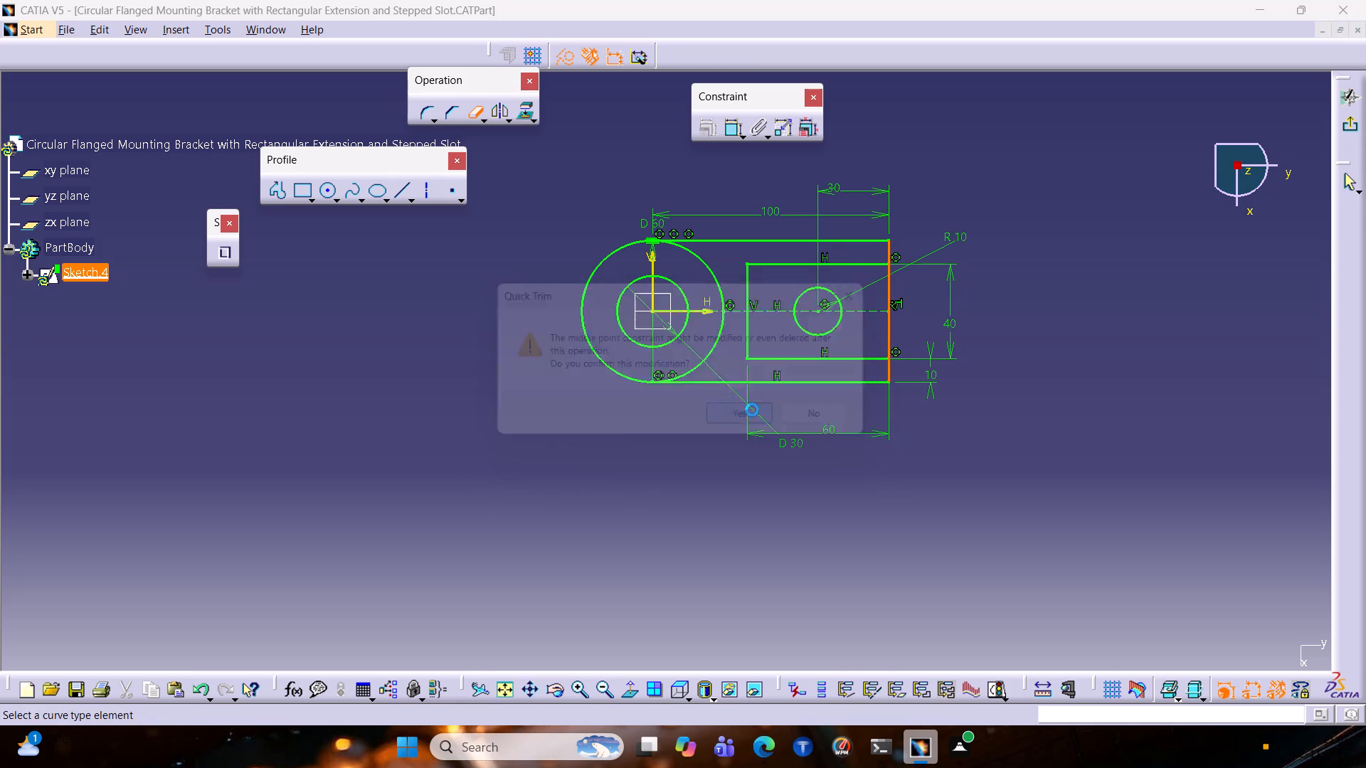
left_click(888, 372)
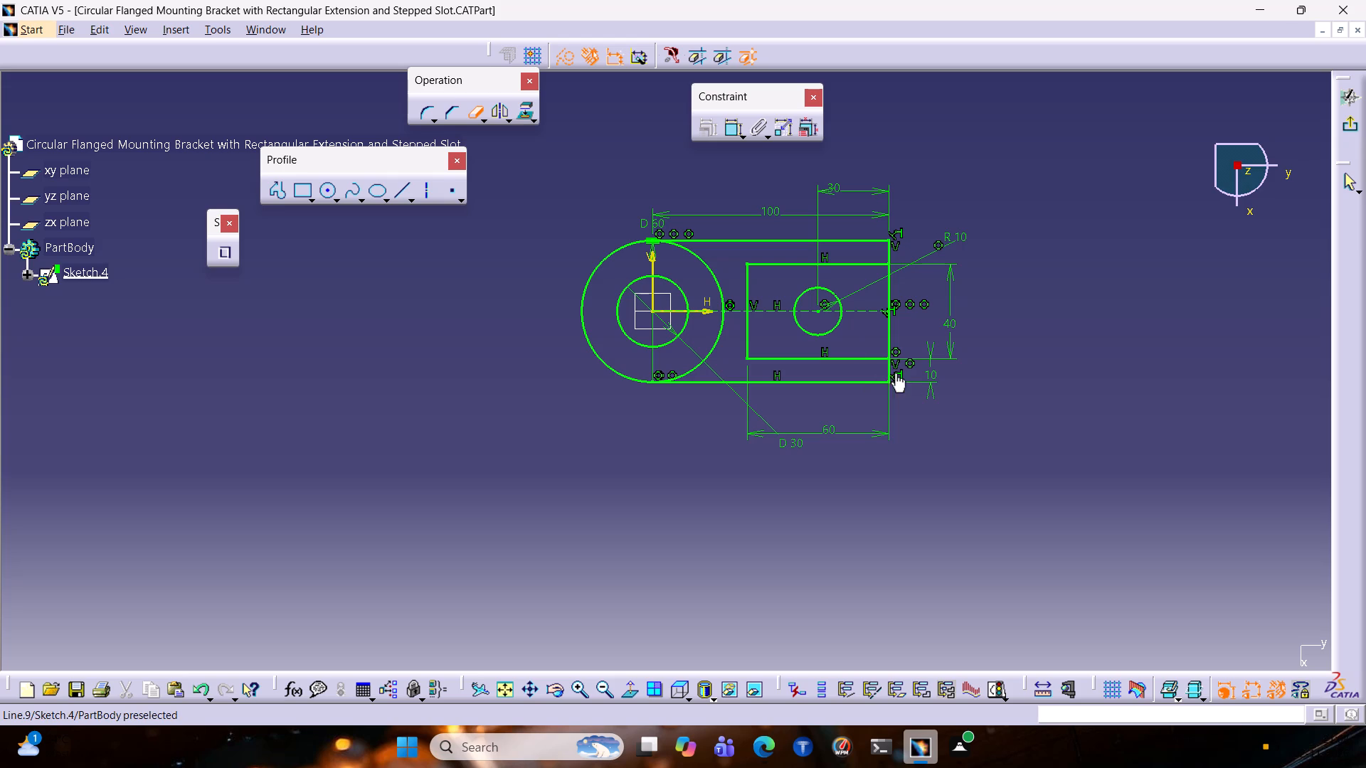
Exit the sketch, start a Multi-Pad from it and set the slot rectangle domain (Extrusion domain.7) to 25 mm.
left_click(1352, 122)
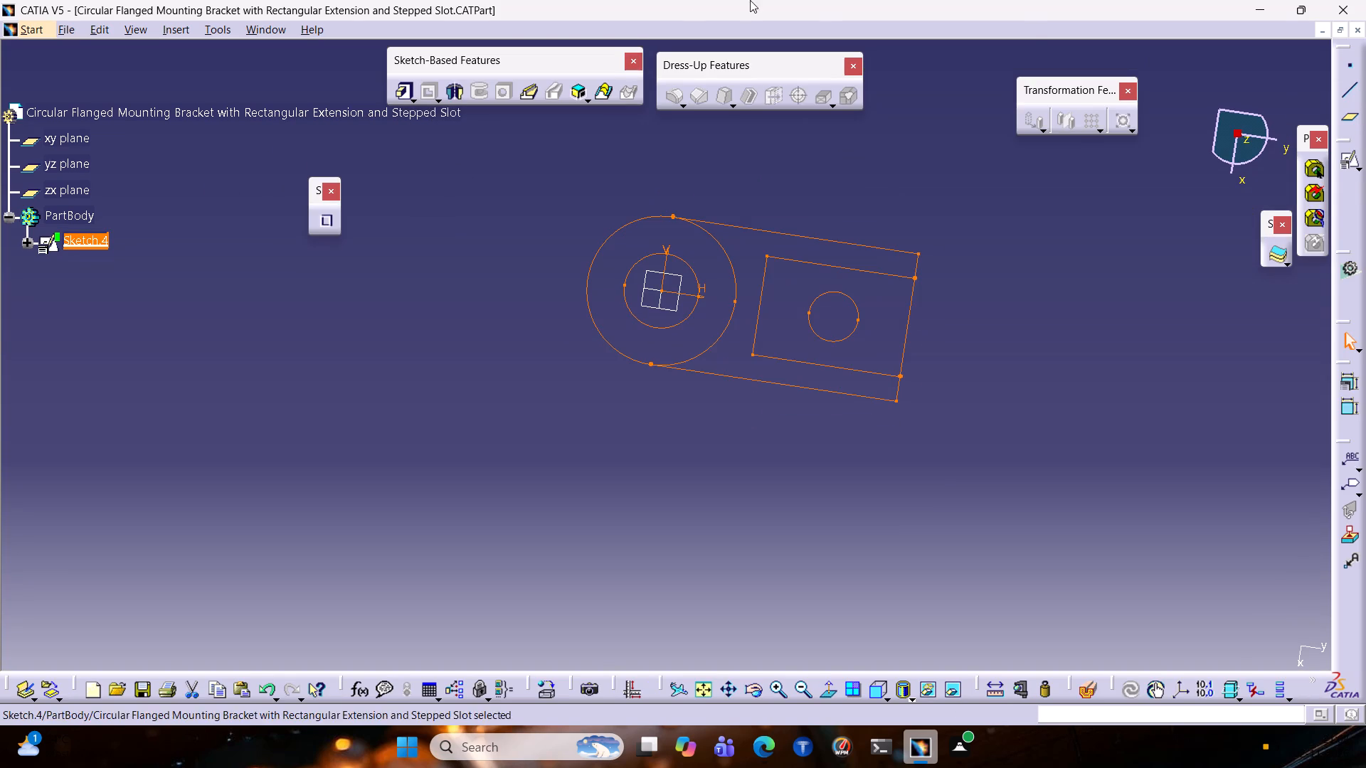
left_click(415, 100)
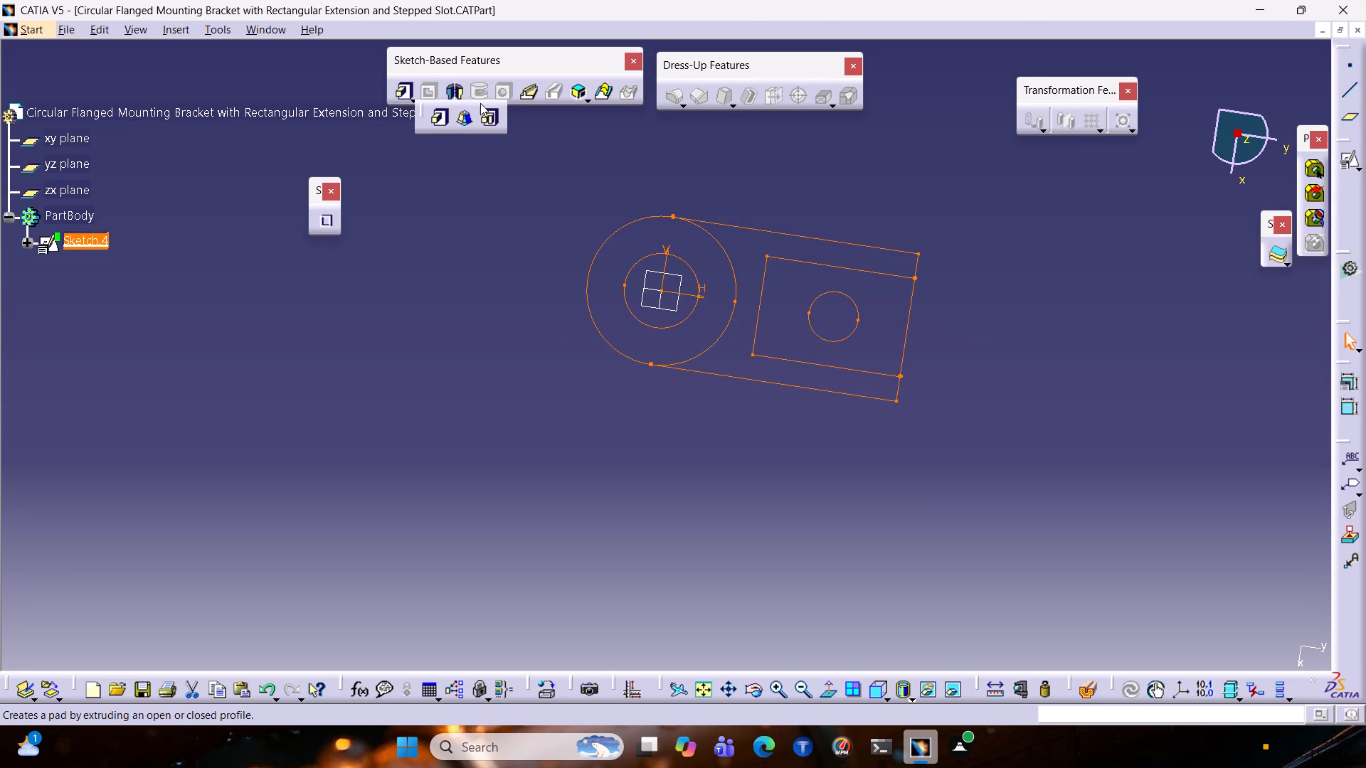
left_click(485, 115)
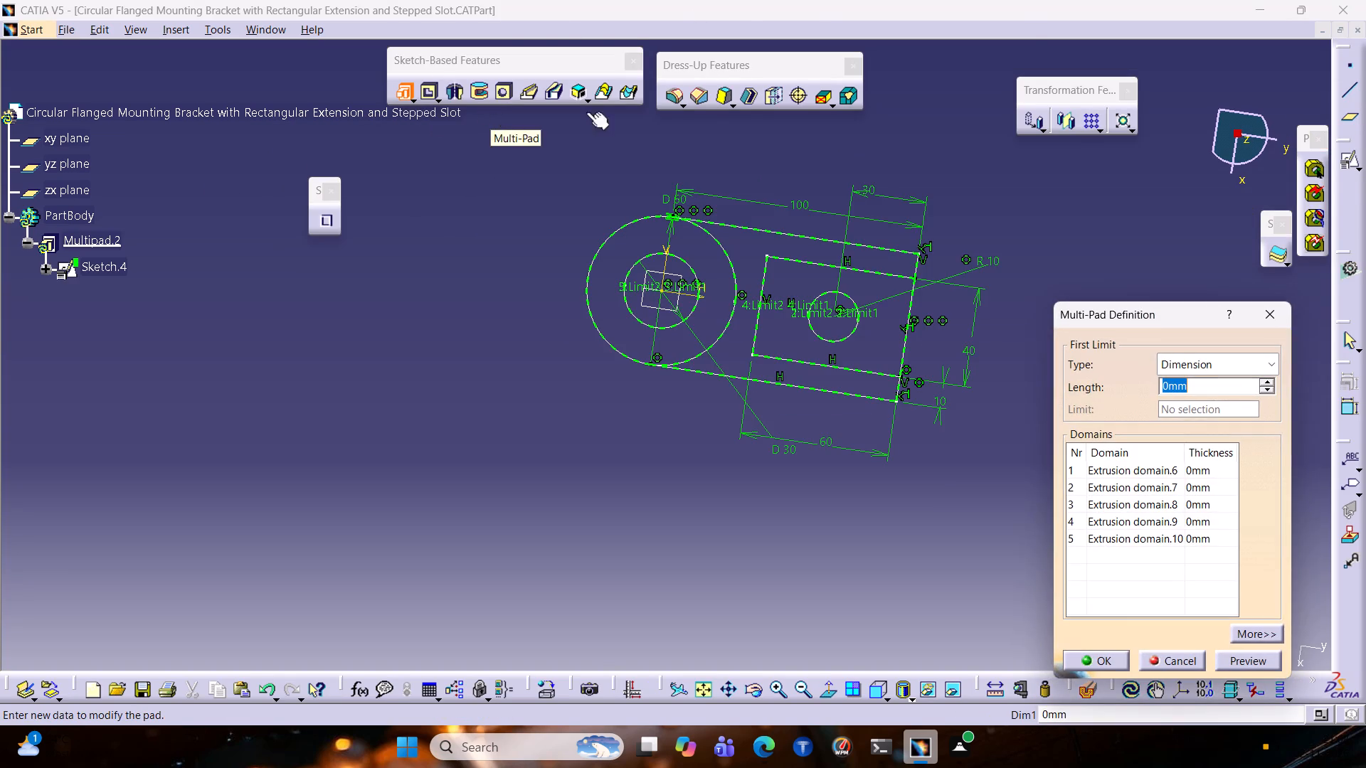
left_click(1133, 468)
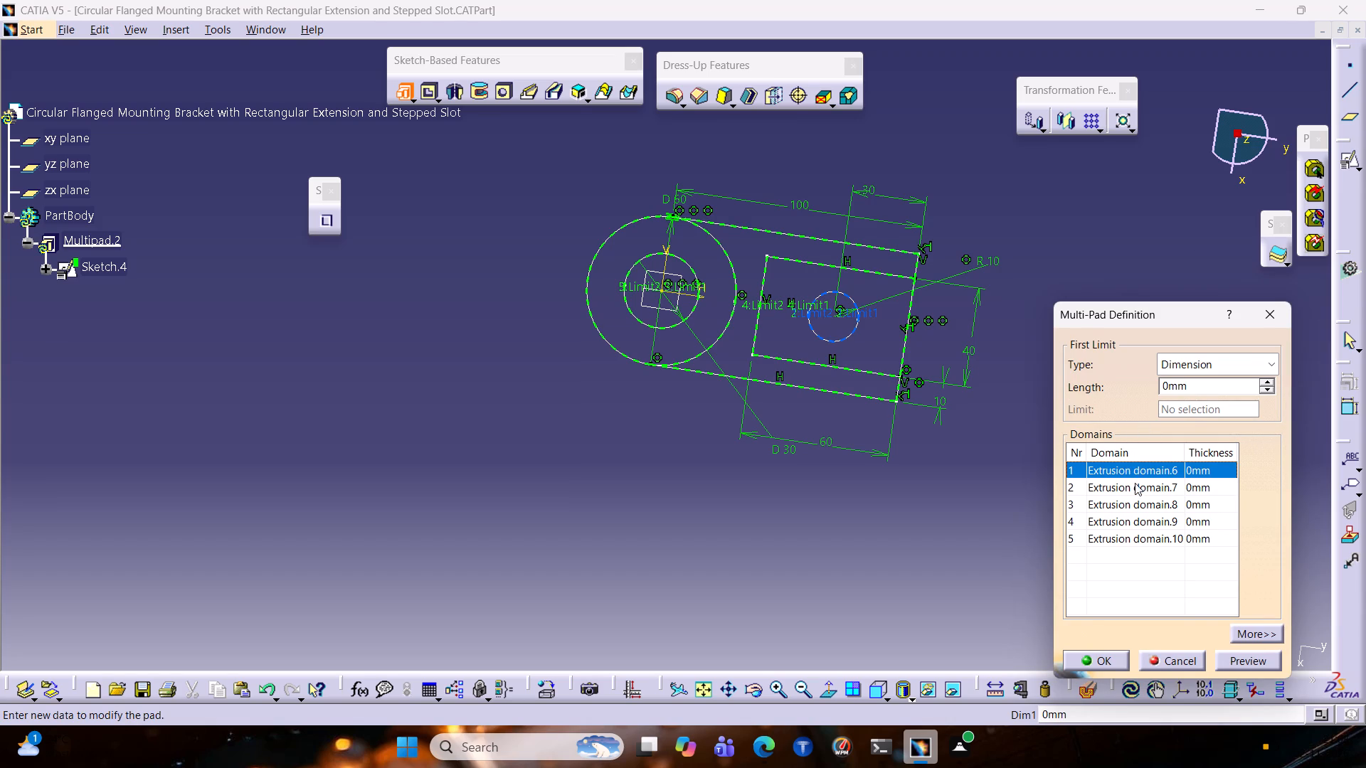
left_click(1135, 486)
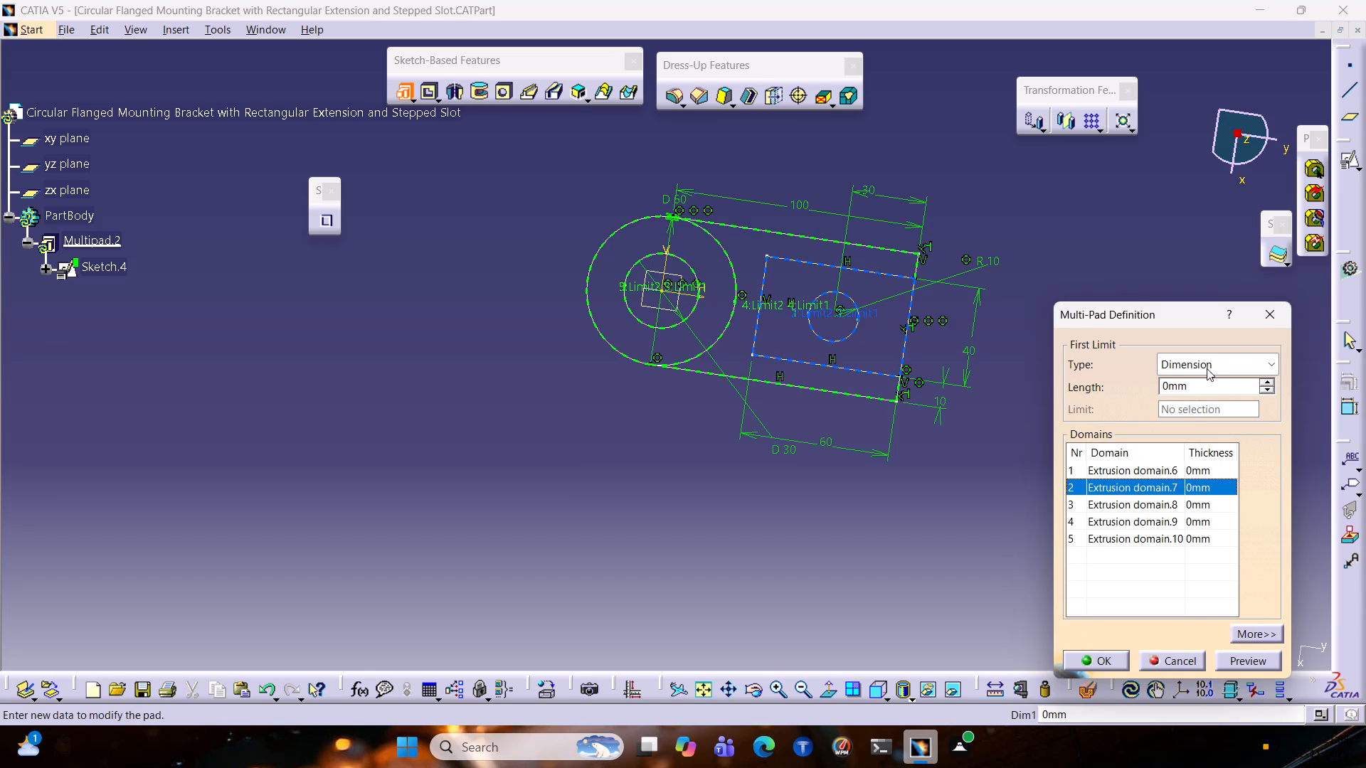
left_click_drag(1191, 392, 1105, 392)
type("25")
Set the flange ring domain between the 60 mm and 30 mm circles (Extrusion domain.8) to 40 mm.
left_click(1185, 505)
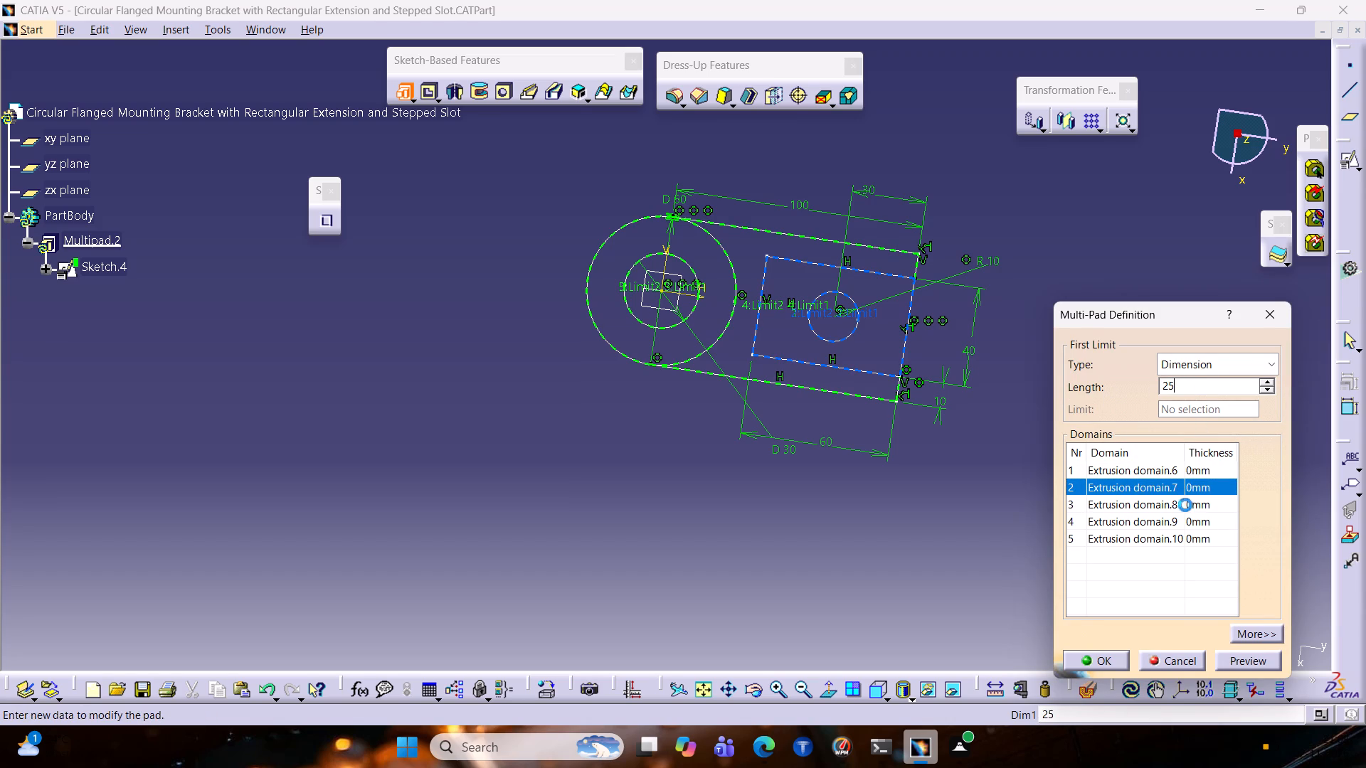
left_click_drag(1190, 390, 1127, 393)
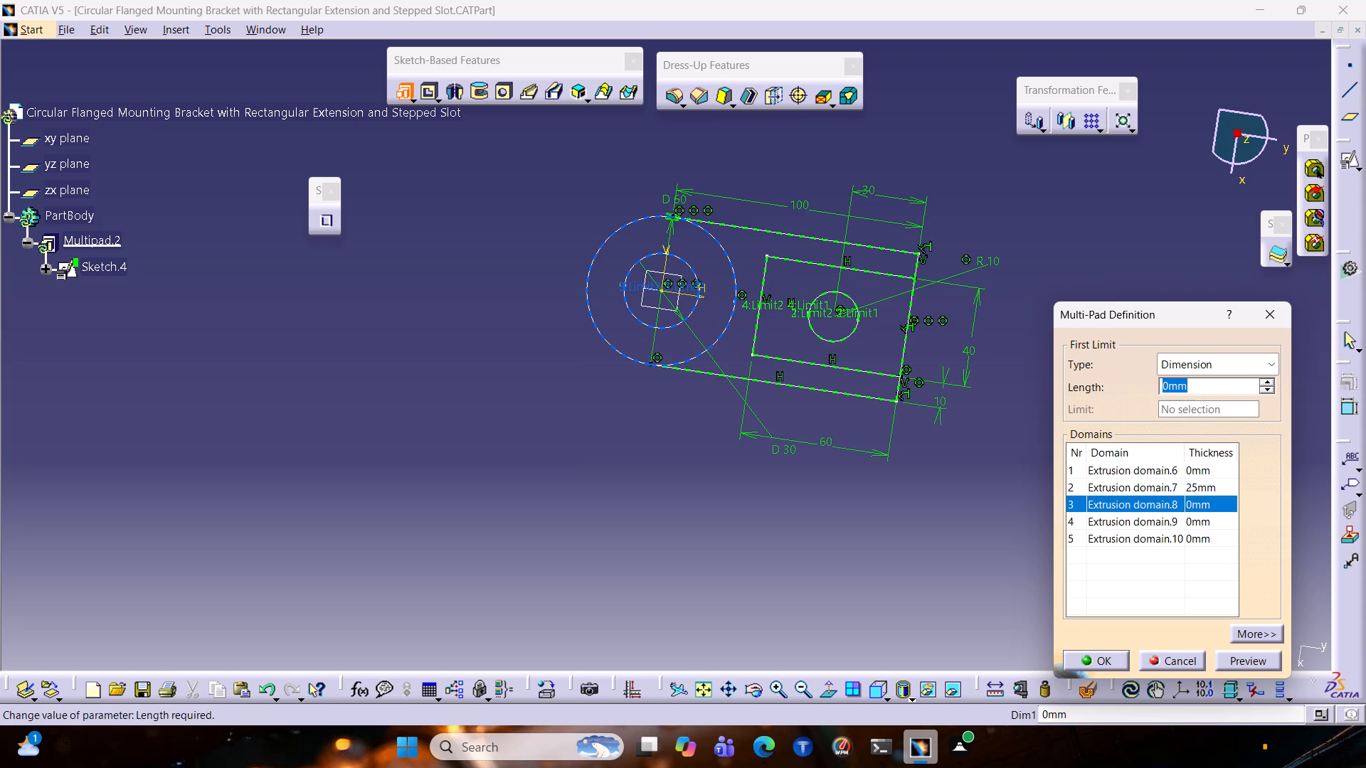
left_click_drag(1127, 393, 1125, 394)
type("40")
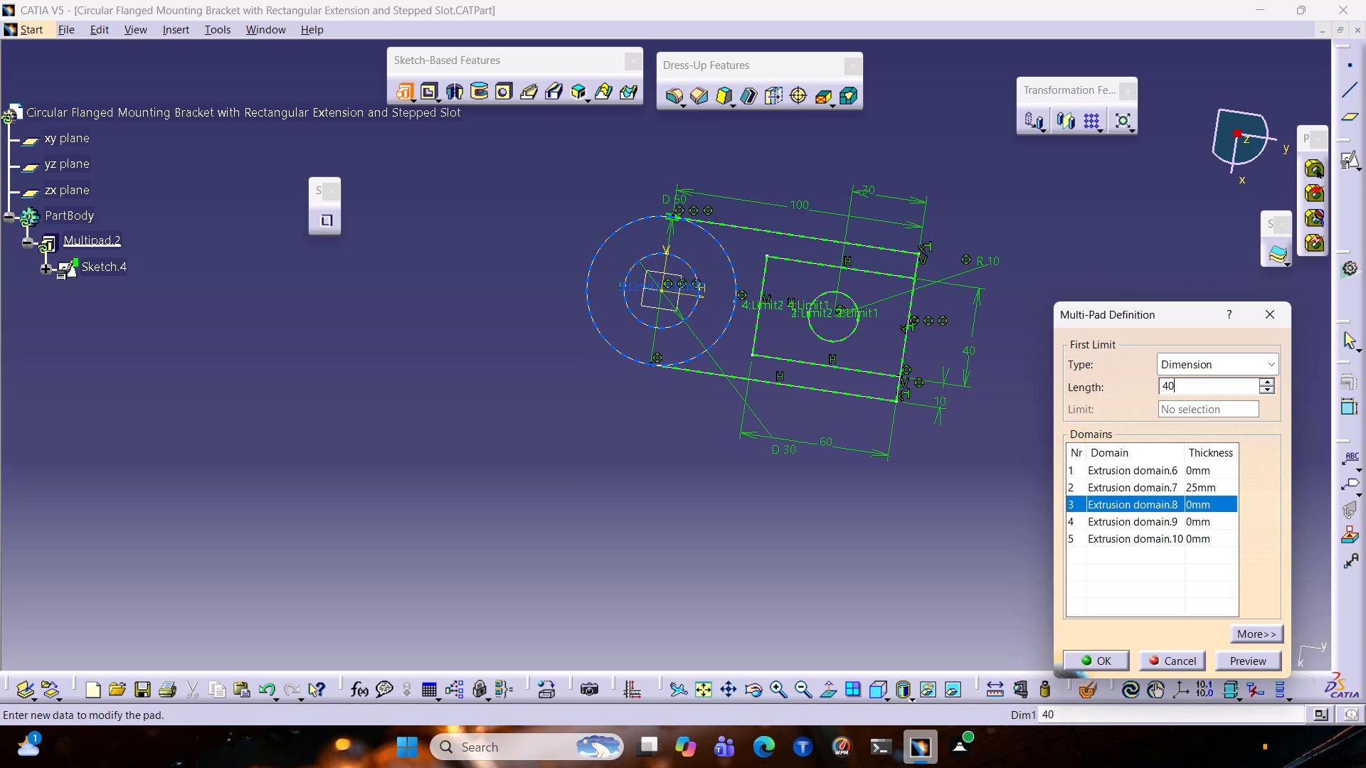
Set the extension domain around the slot outline (Extrusion domain.9) to 25 mm, preview the solid and complete the Multi-Pad.
left_click(1179, 516)
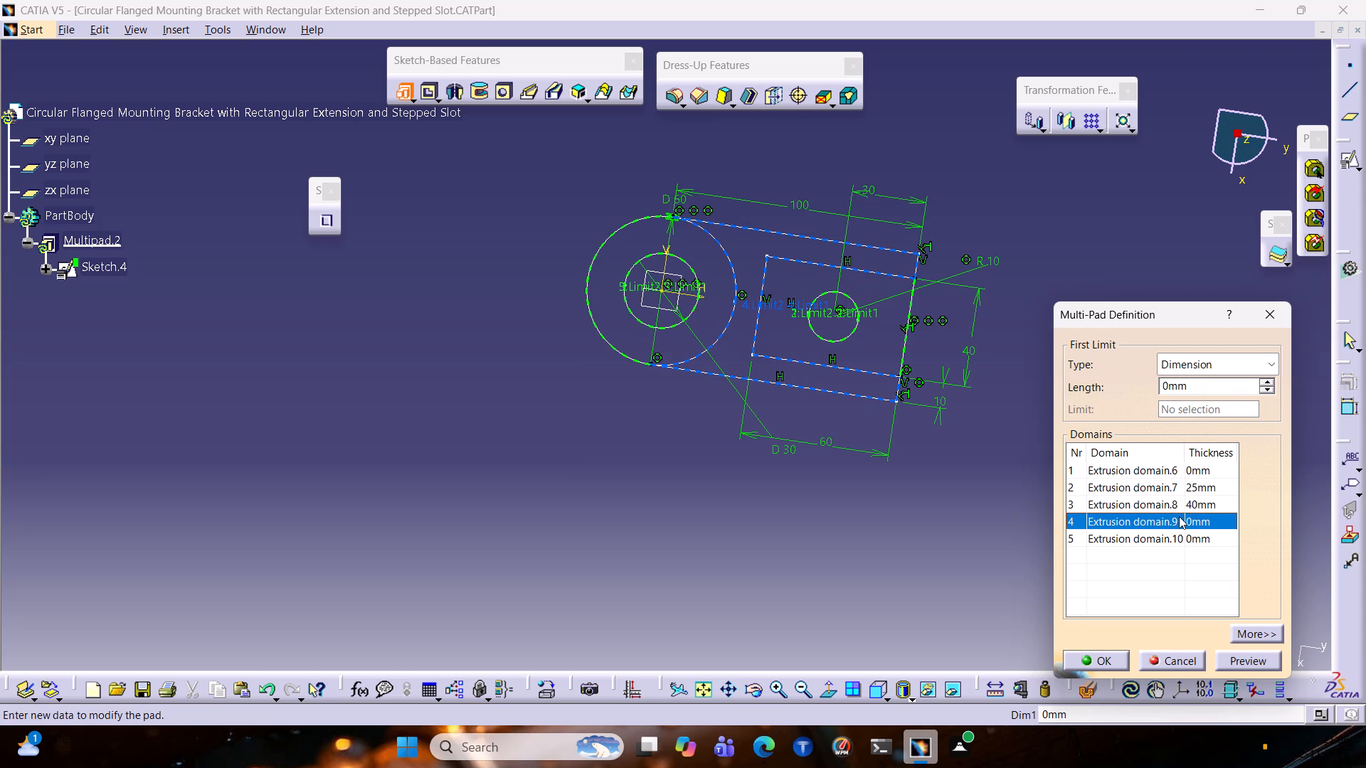
left_click_drag(1196, 390, 1106, 395)
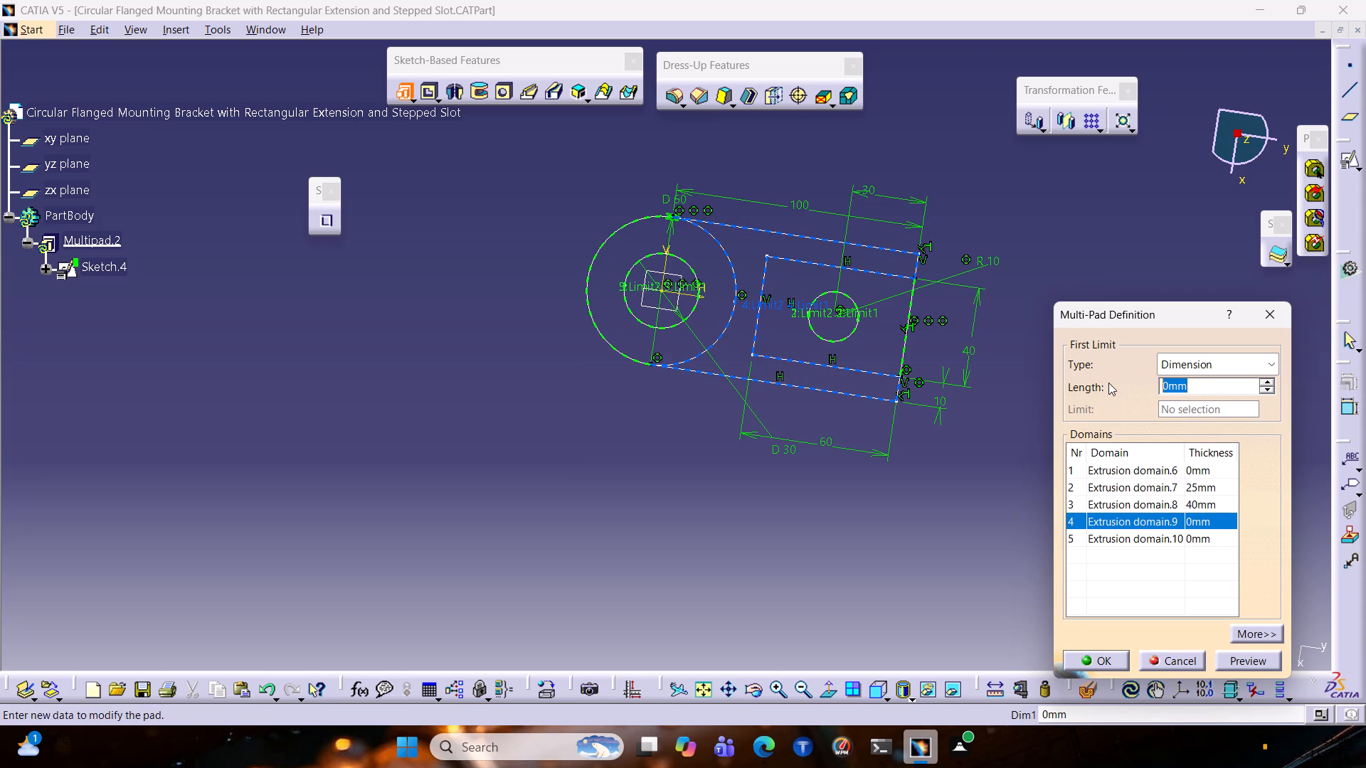
type("25")
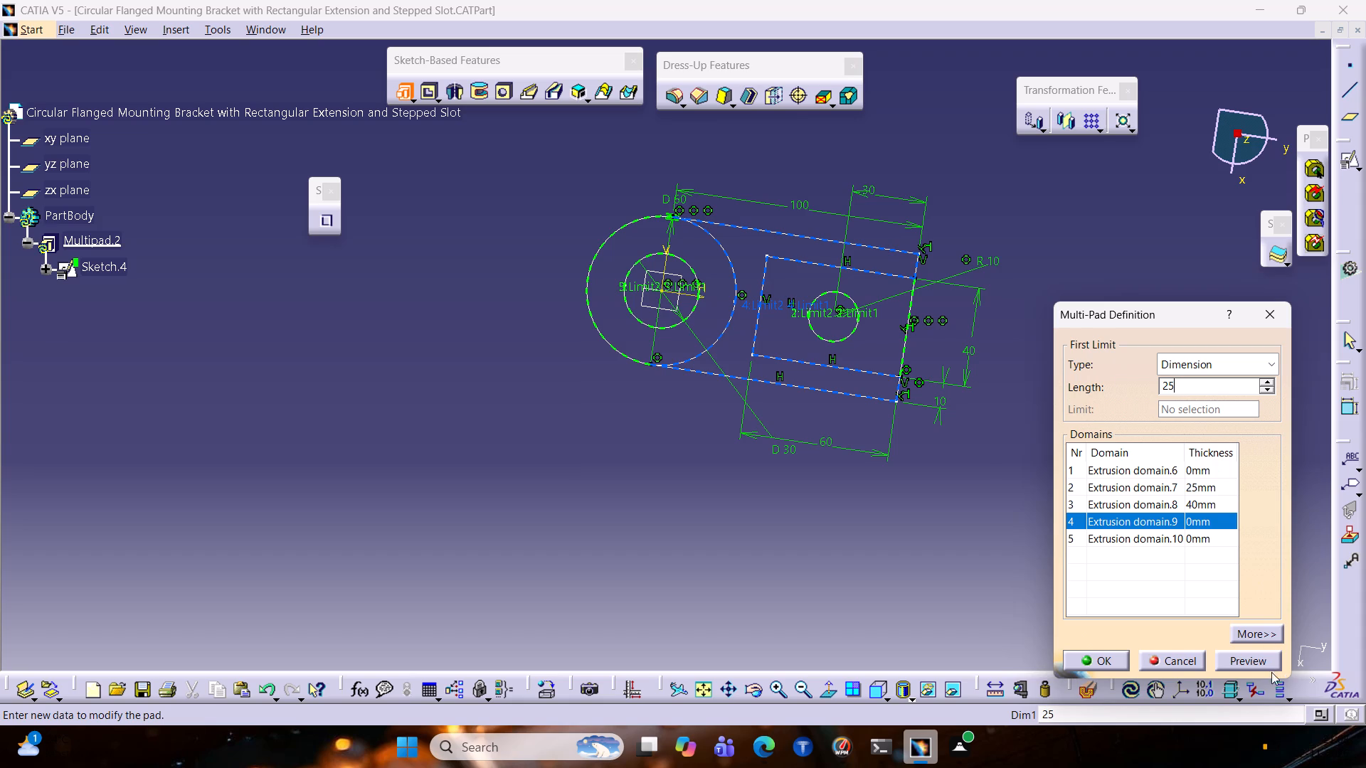
left_click(1260, 658)
middle_click_drag(978, 522, 901, 373)
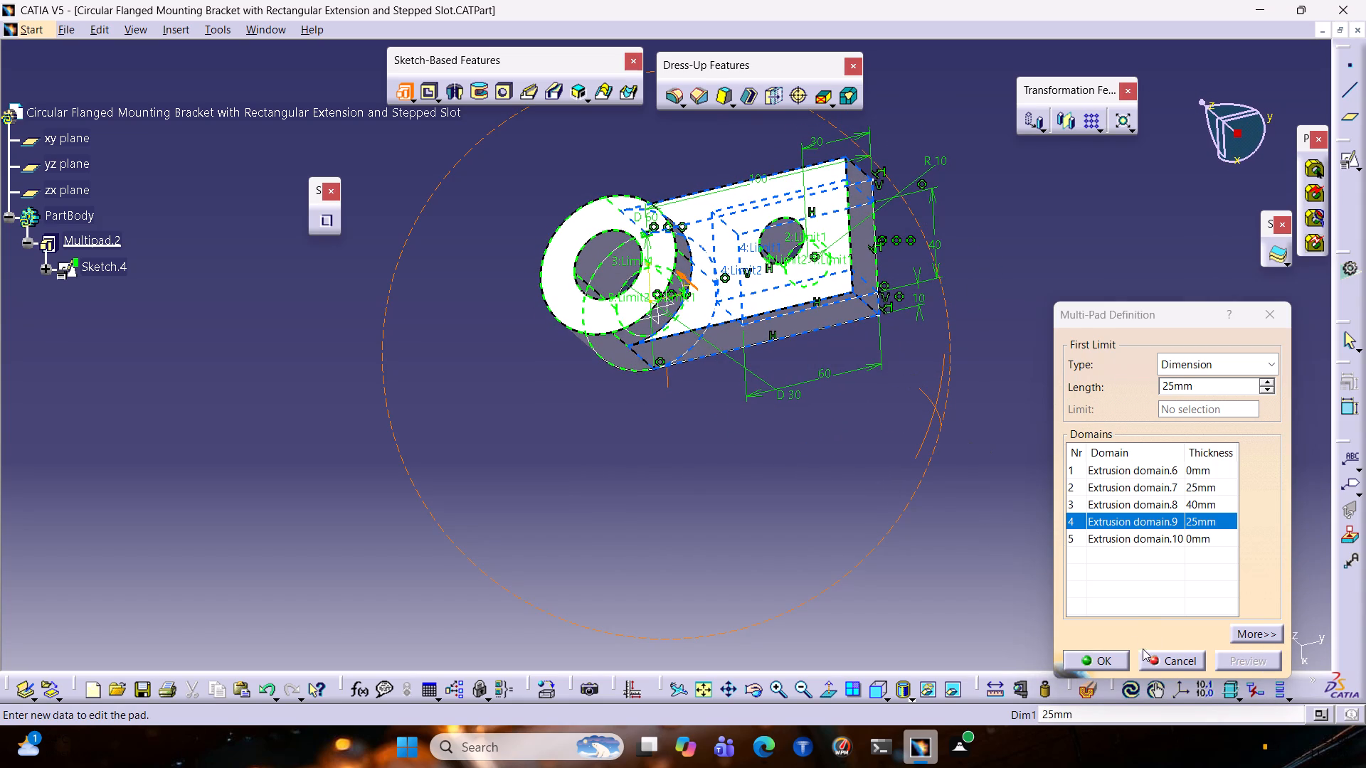
left_click(1102, 657)
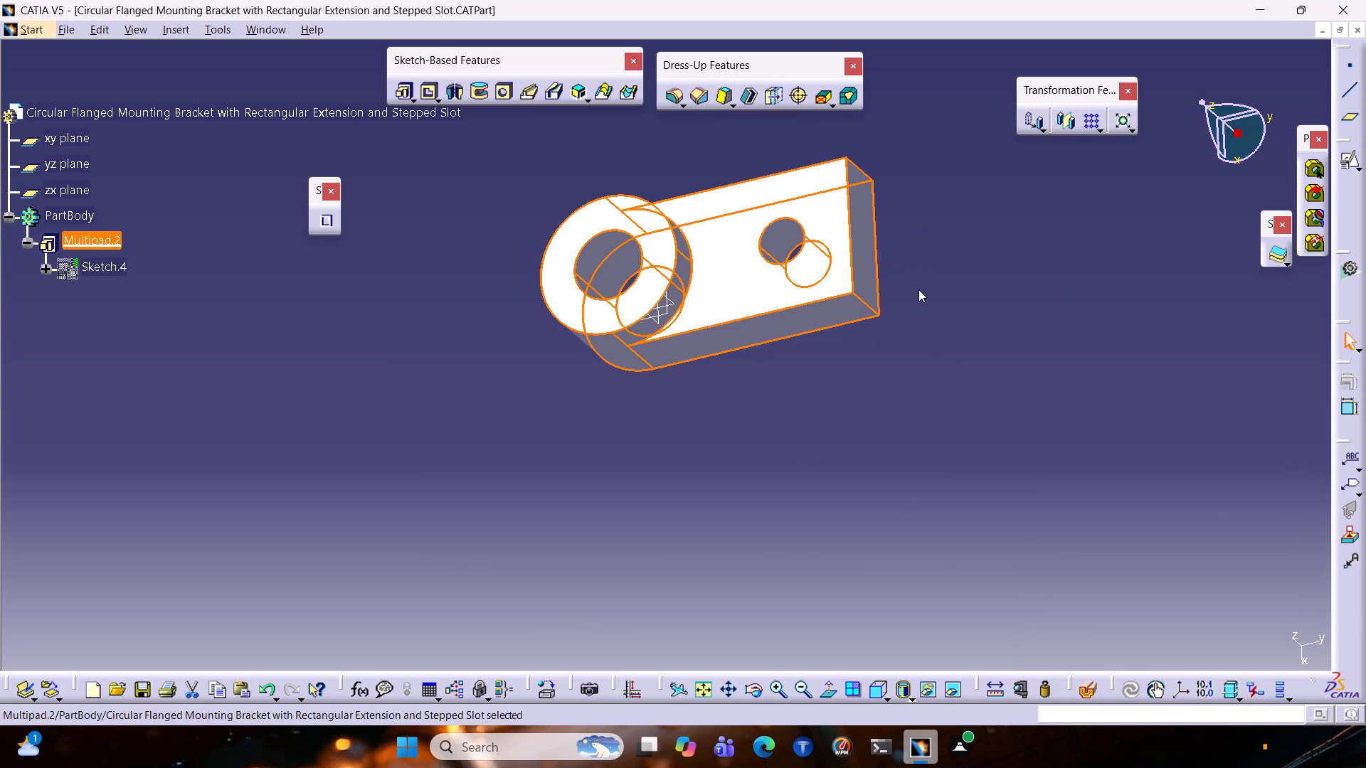
Open a positioned sketch on the flat end face of the rectangular extension.
left_click(882, 699)
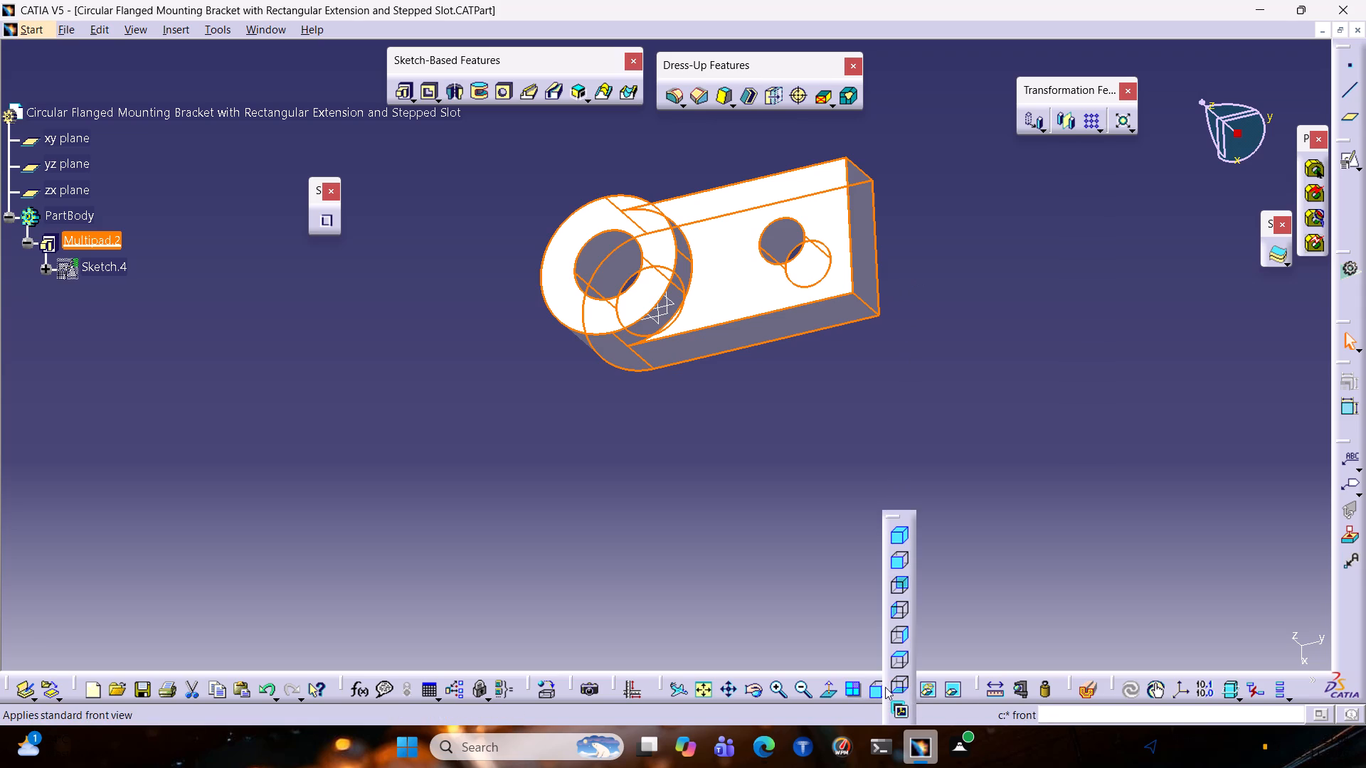
left_click(891, 558)
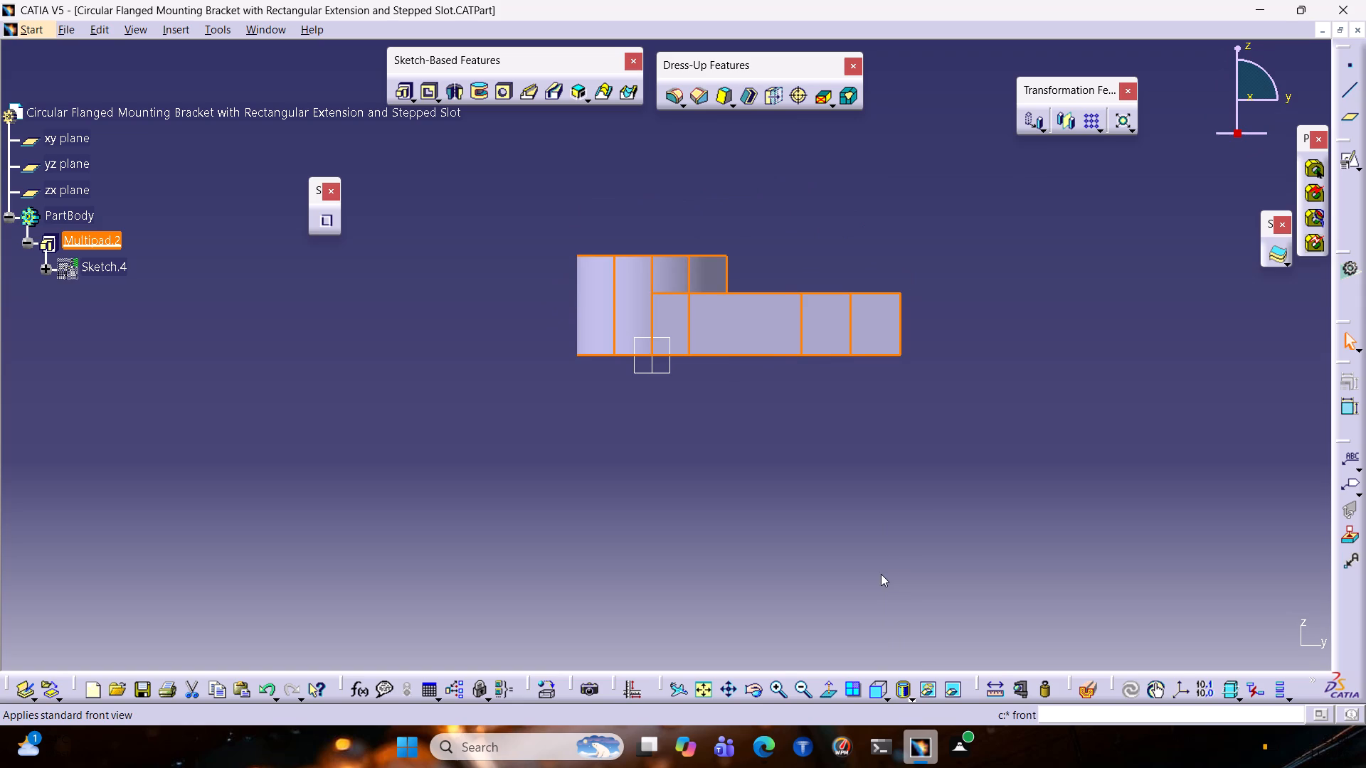
left_click(961, 427)
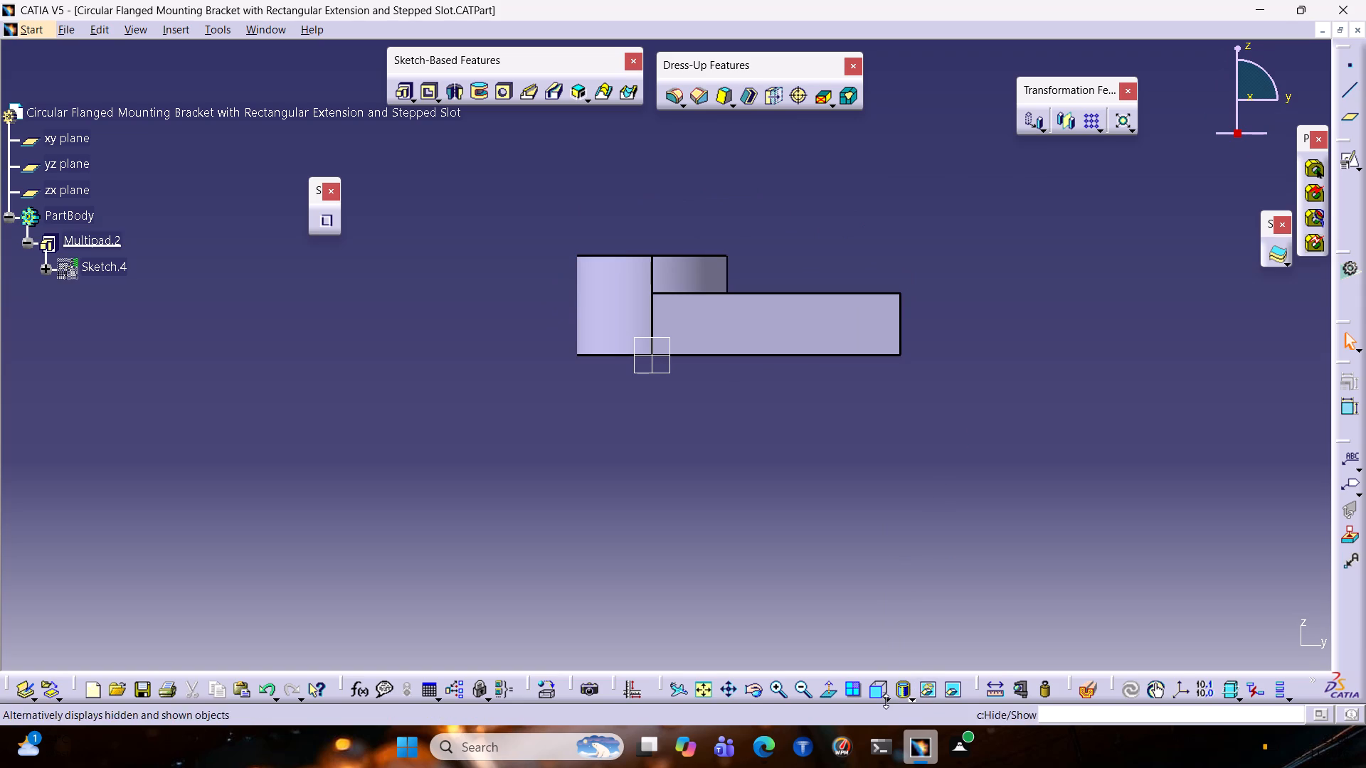
left_click(886, 701)
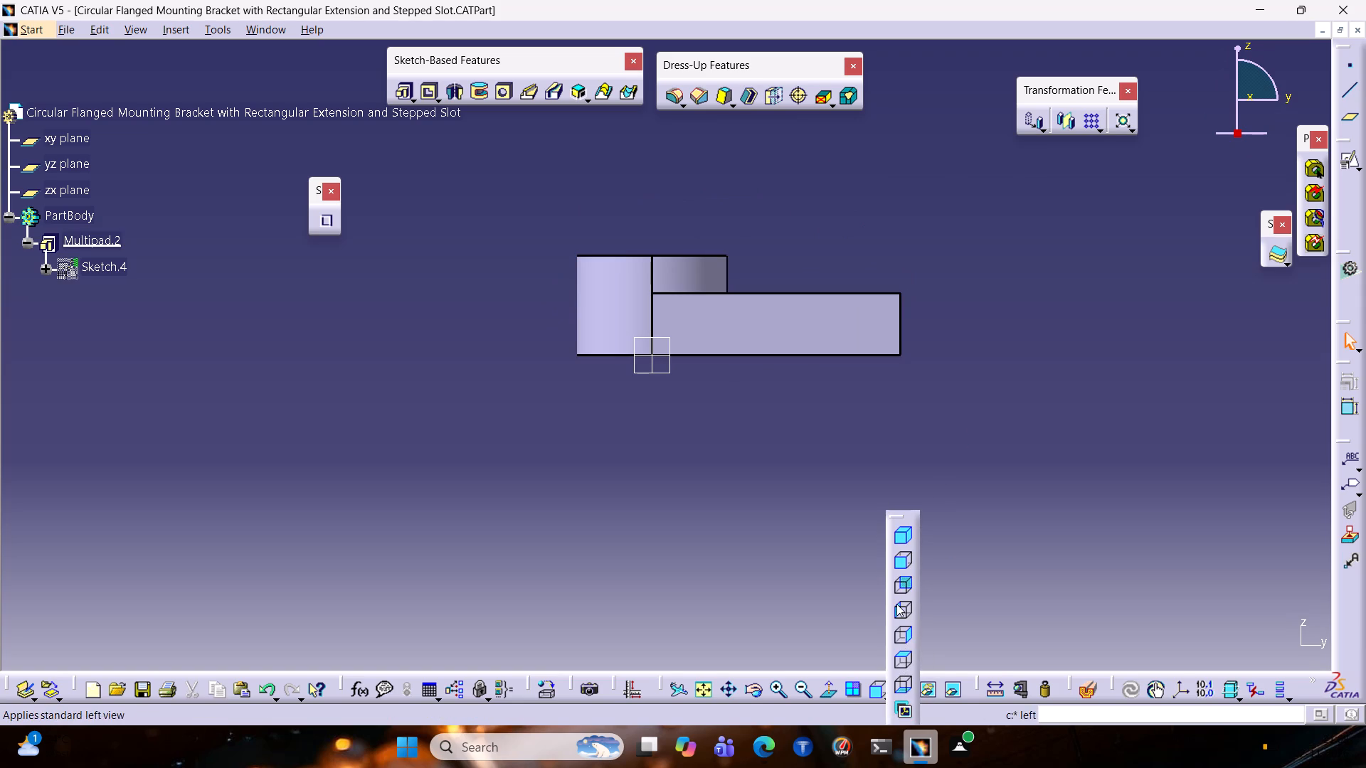
left_click(896, 639)
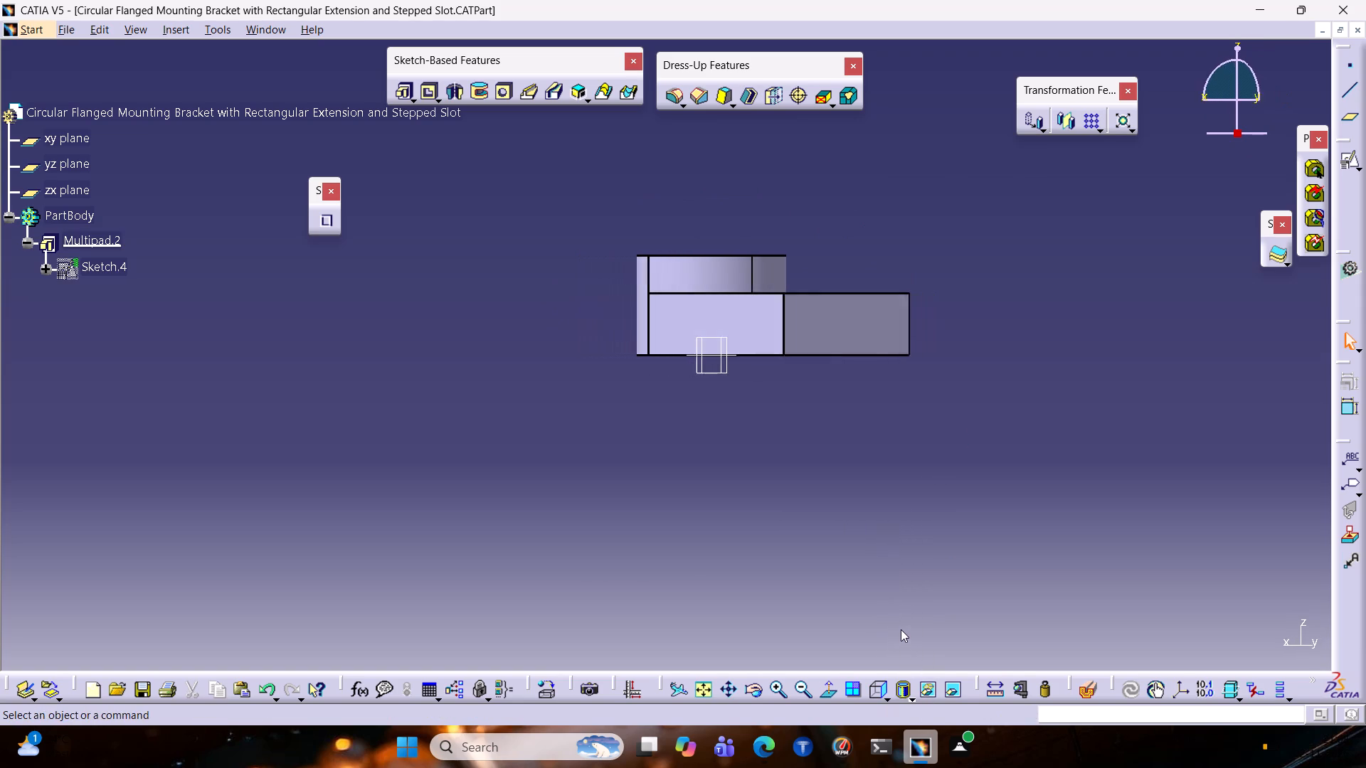
left_click(709, 315)
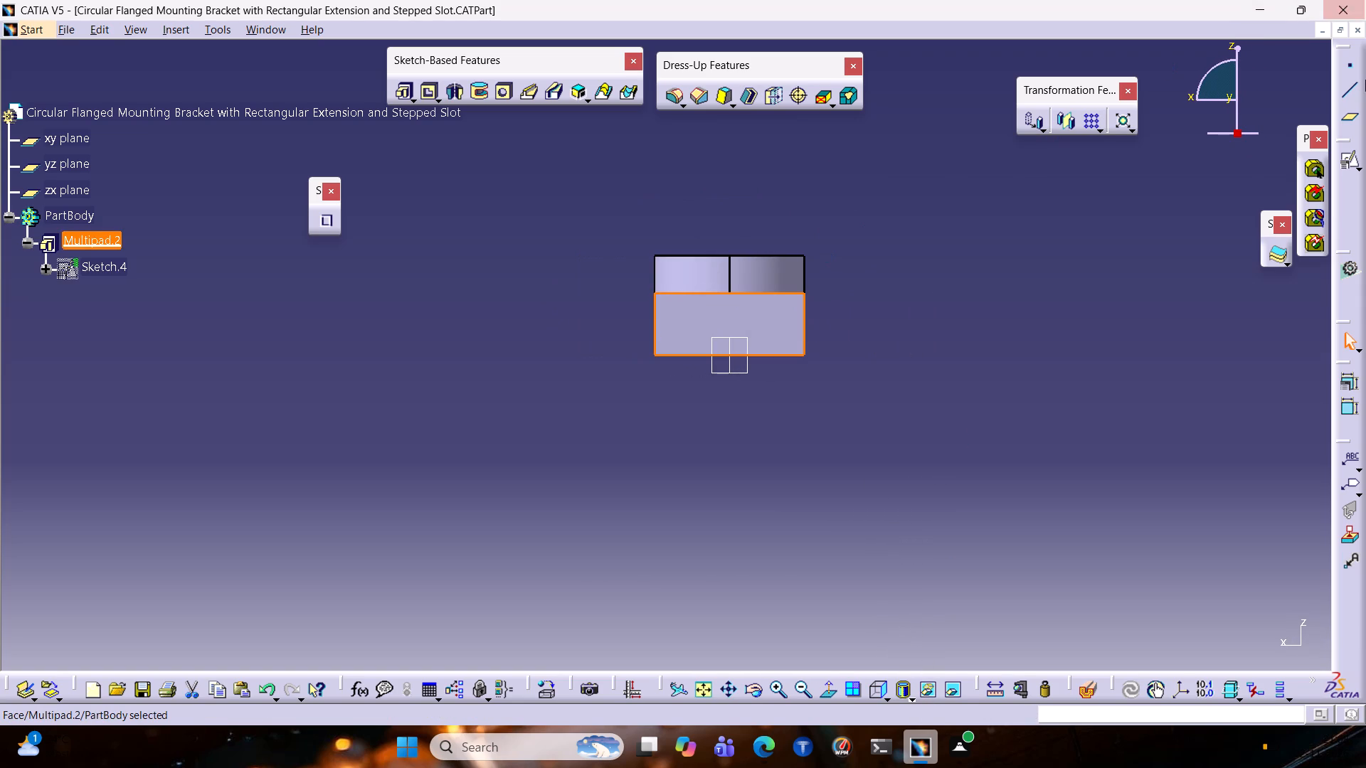
left_click(1351, 161)
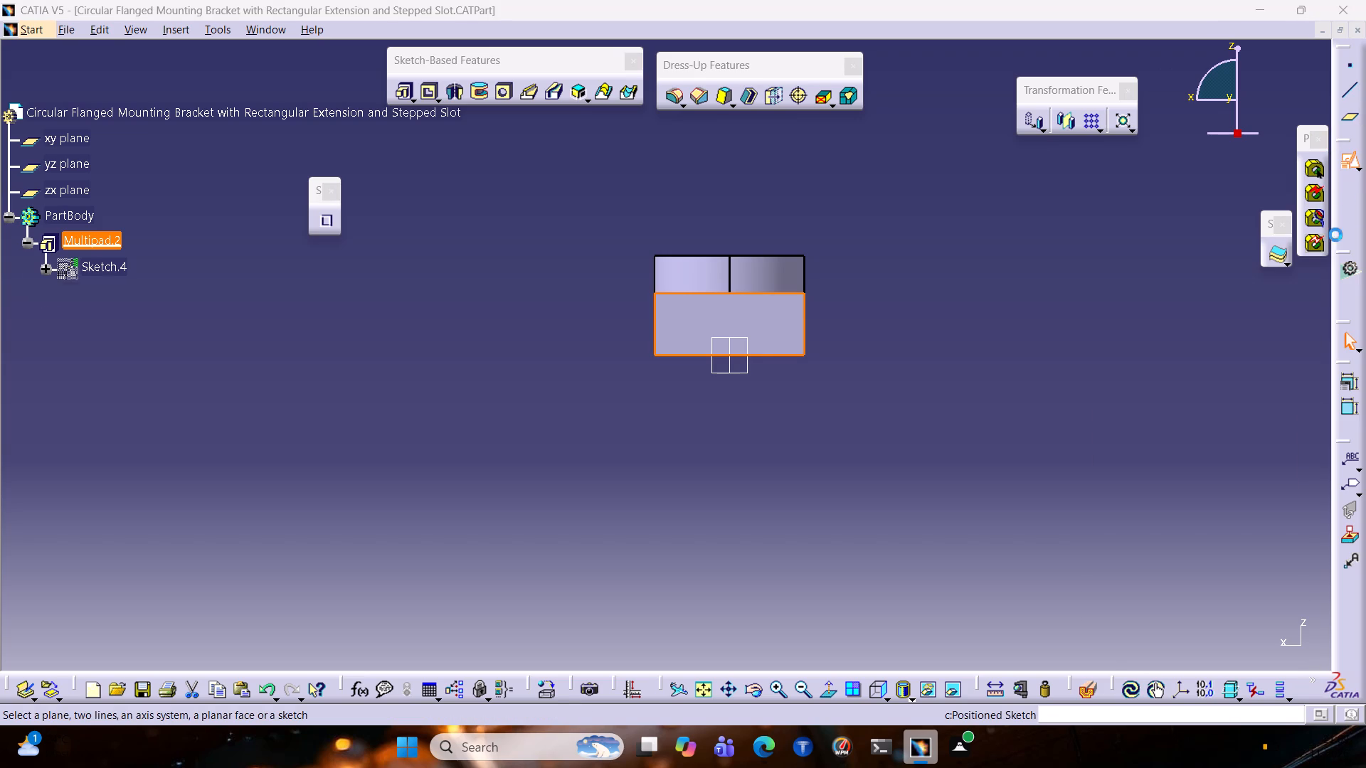
left_click(1219, 637)
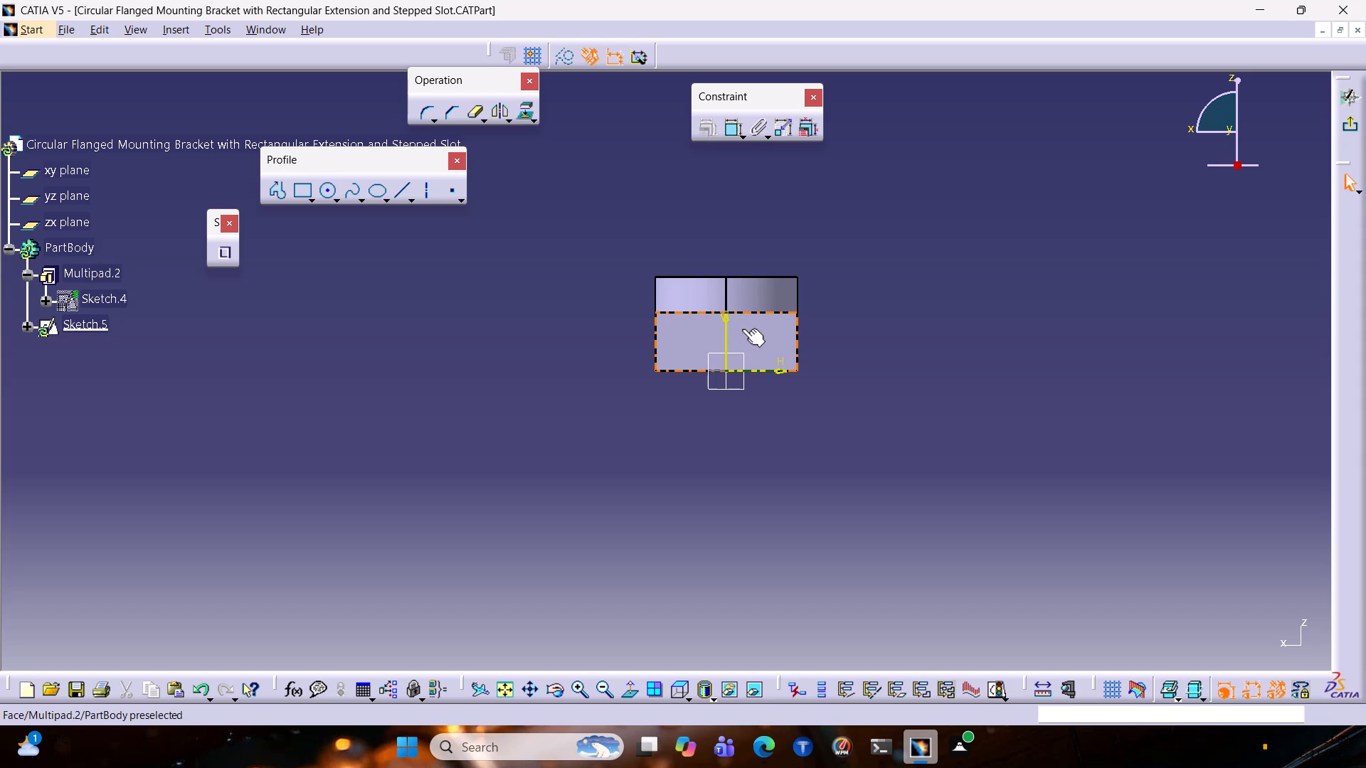
Project the upper edge of the extension's end face into the sketch.
left_click(732, 312)
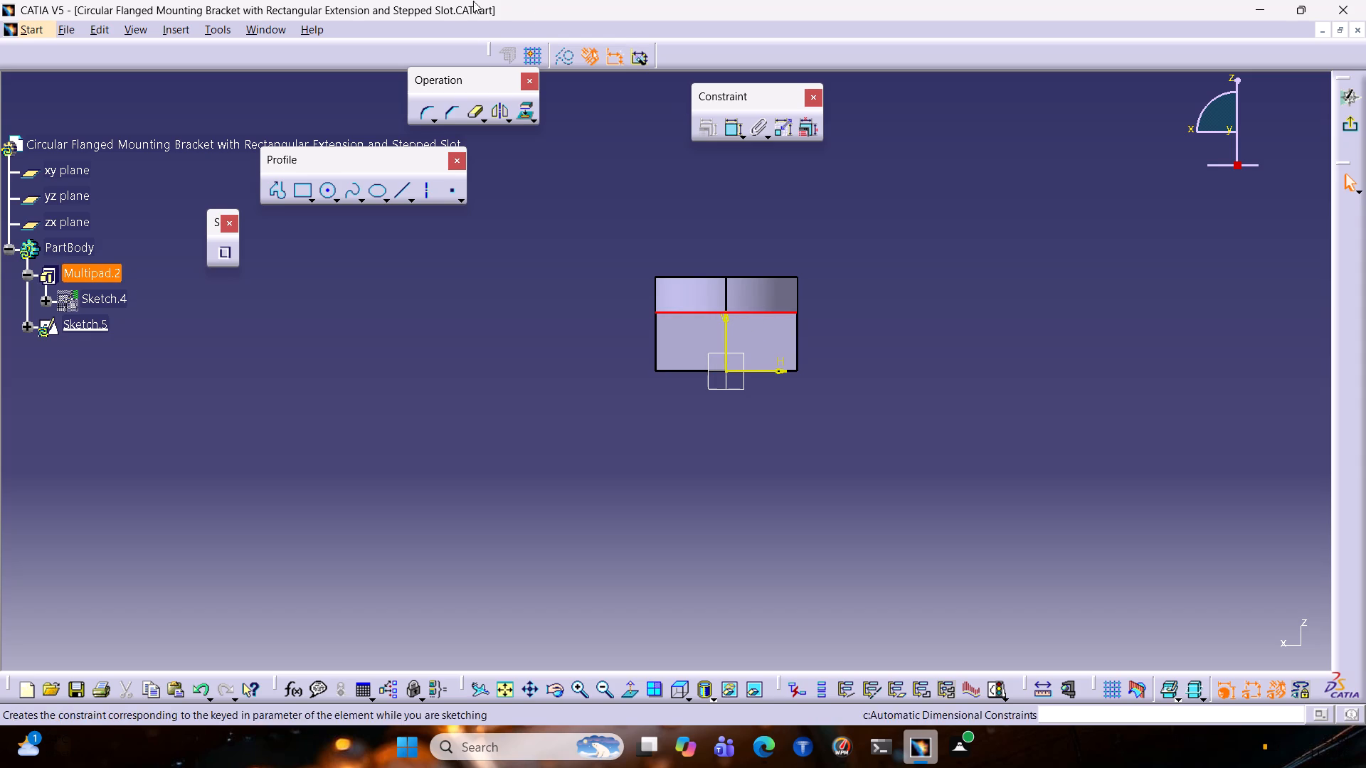
left_click(521, 112)
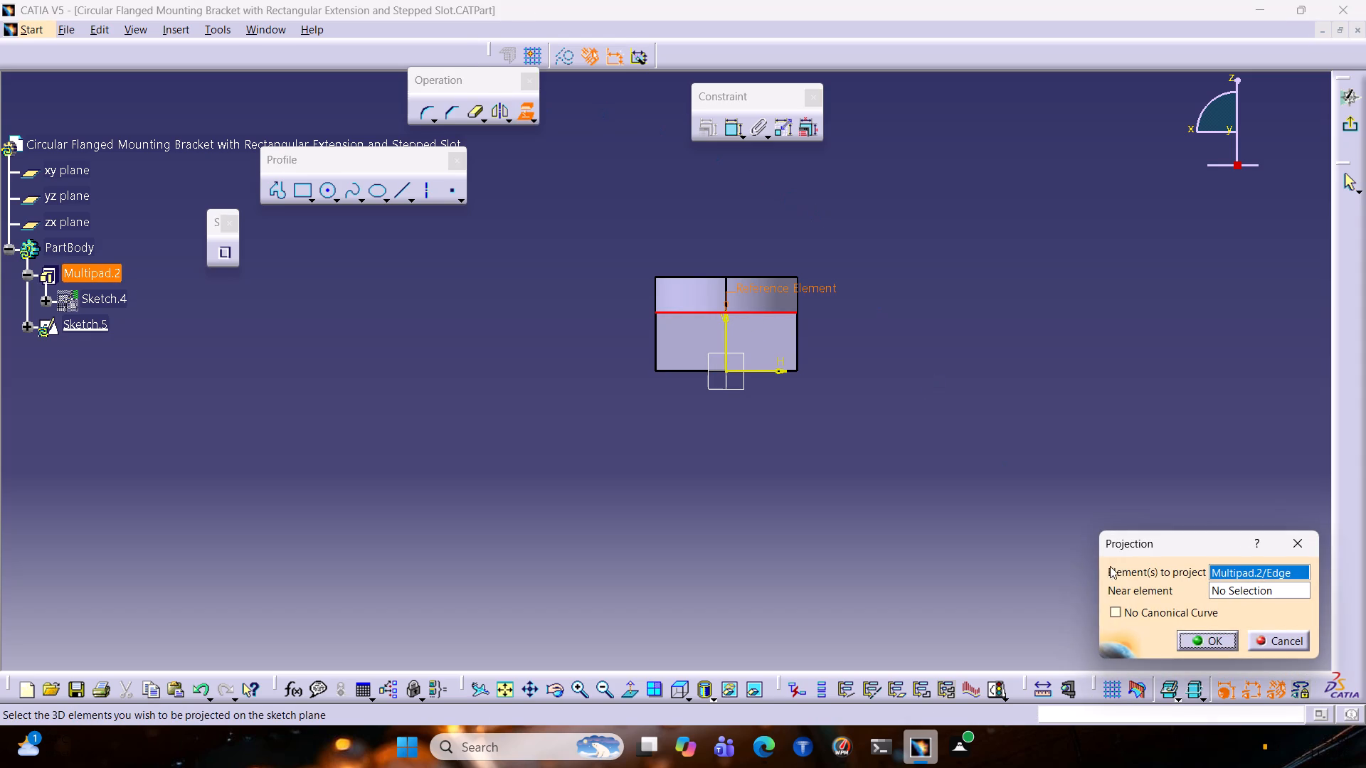
left_click(1192, 636)
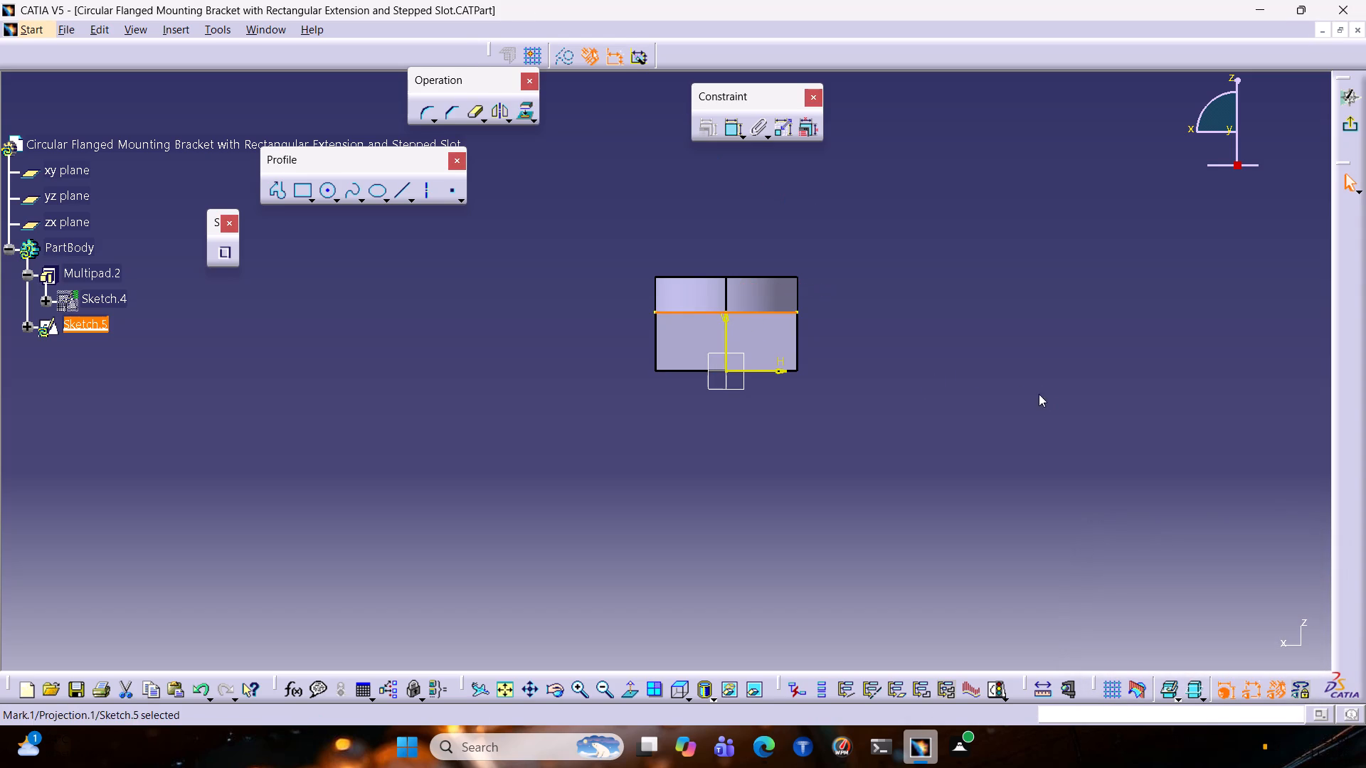
left_click(959, 372)
Sketch a centered rectangle about 33 mm wide and 12 mm high, centred on the midpoint of the projected edge.
middle_click_drag(875, 345, 992, 263, "ctrl")
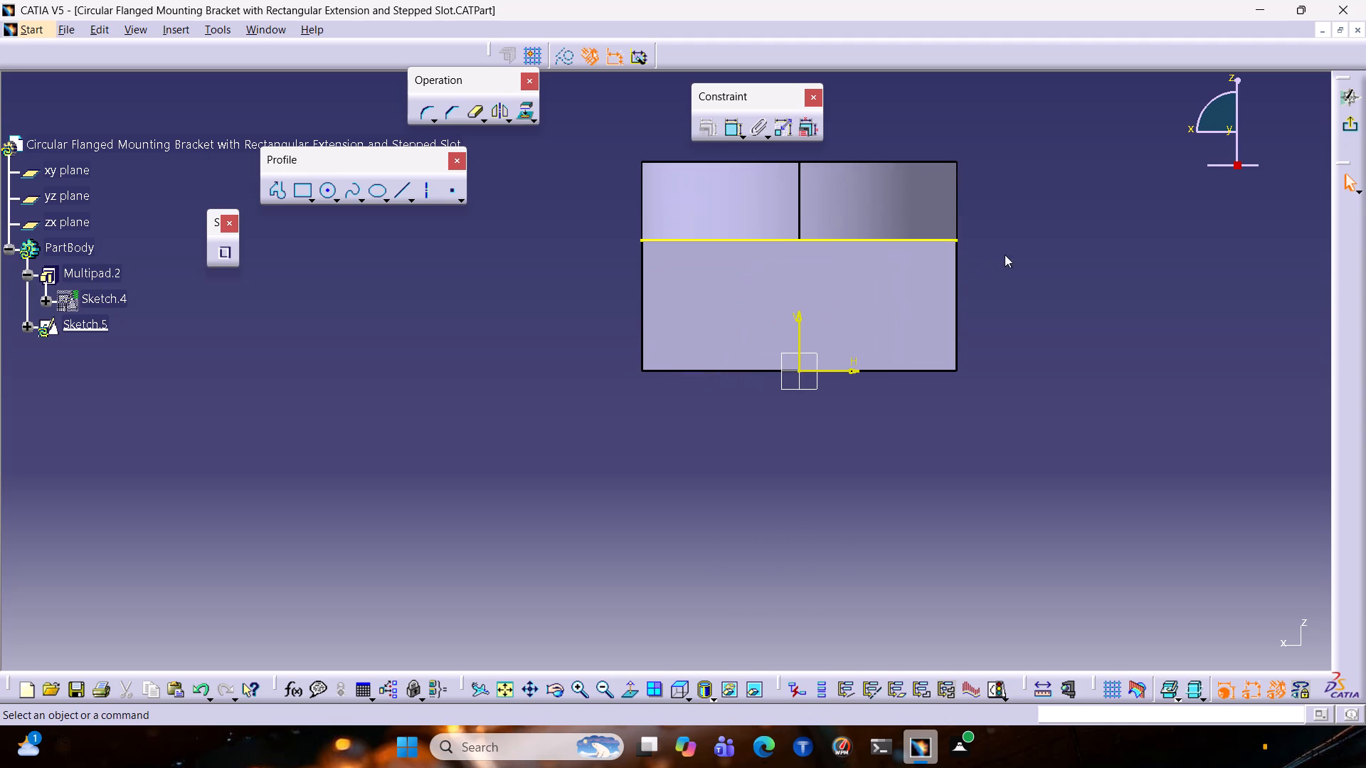
left_click(313, 199)
left_click(313, 198)
left_click(513, 216)
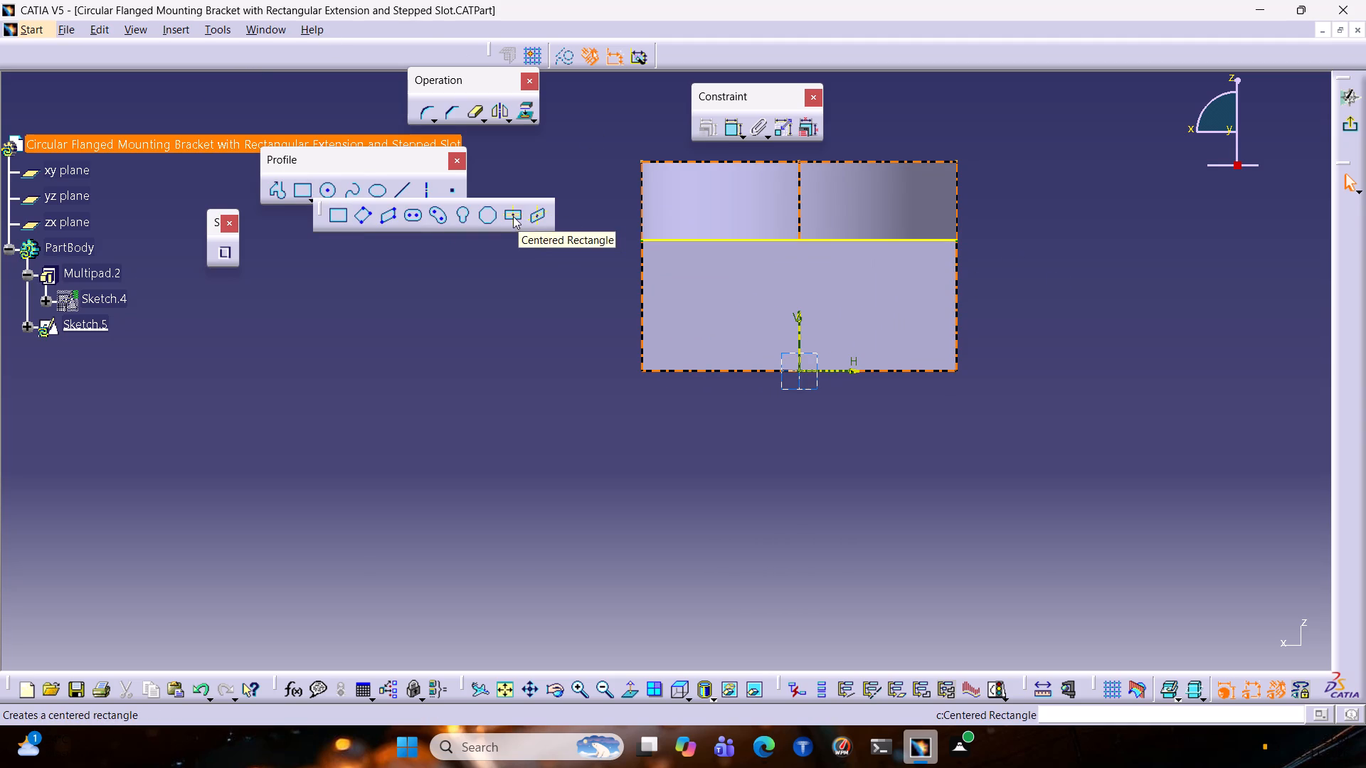
left_click(800, 241)
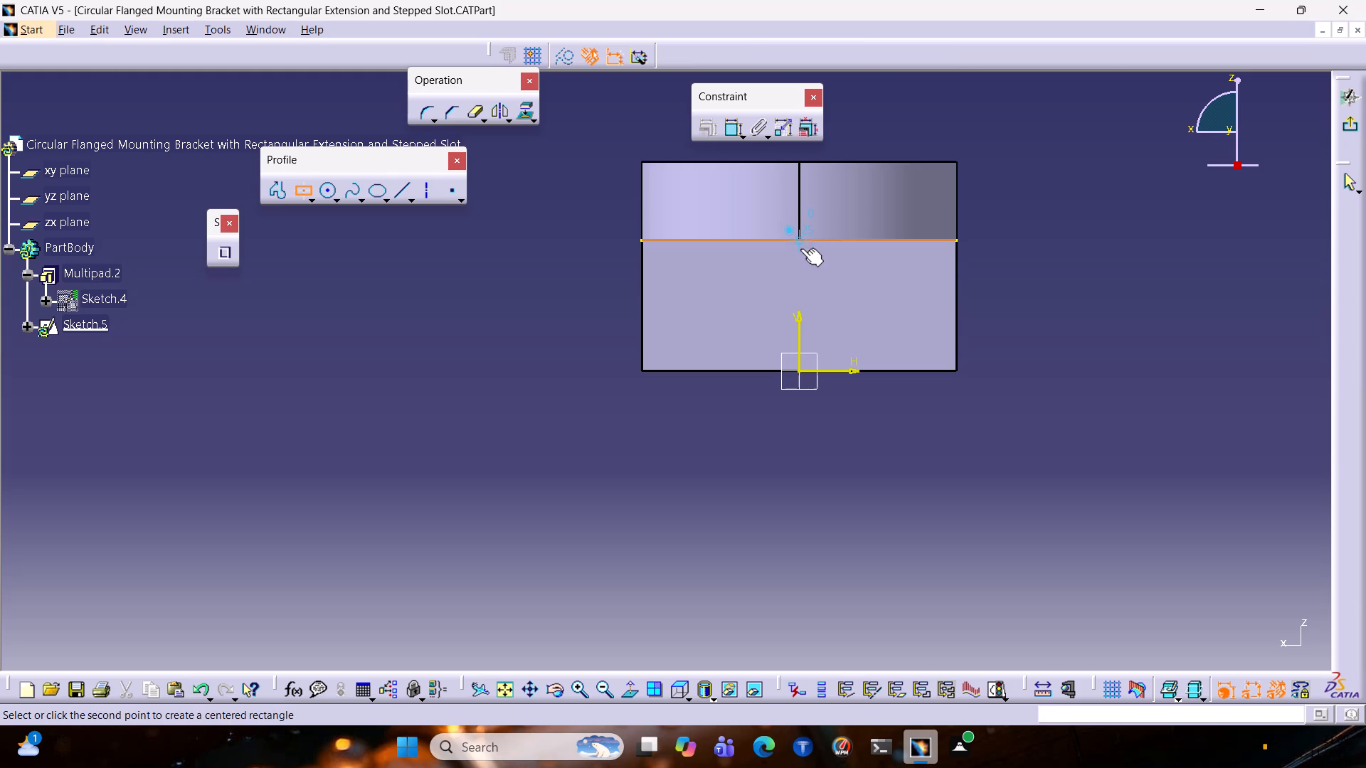
left_click(890, 271)
left_click(859, 304)
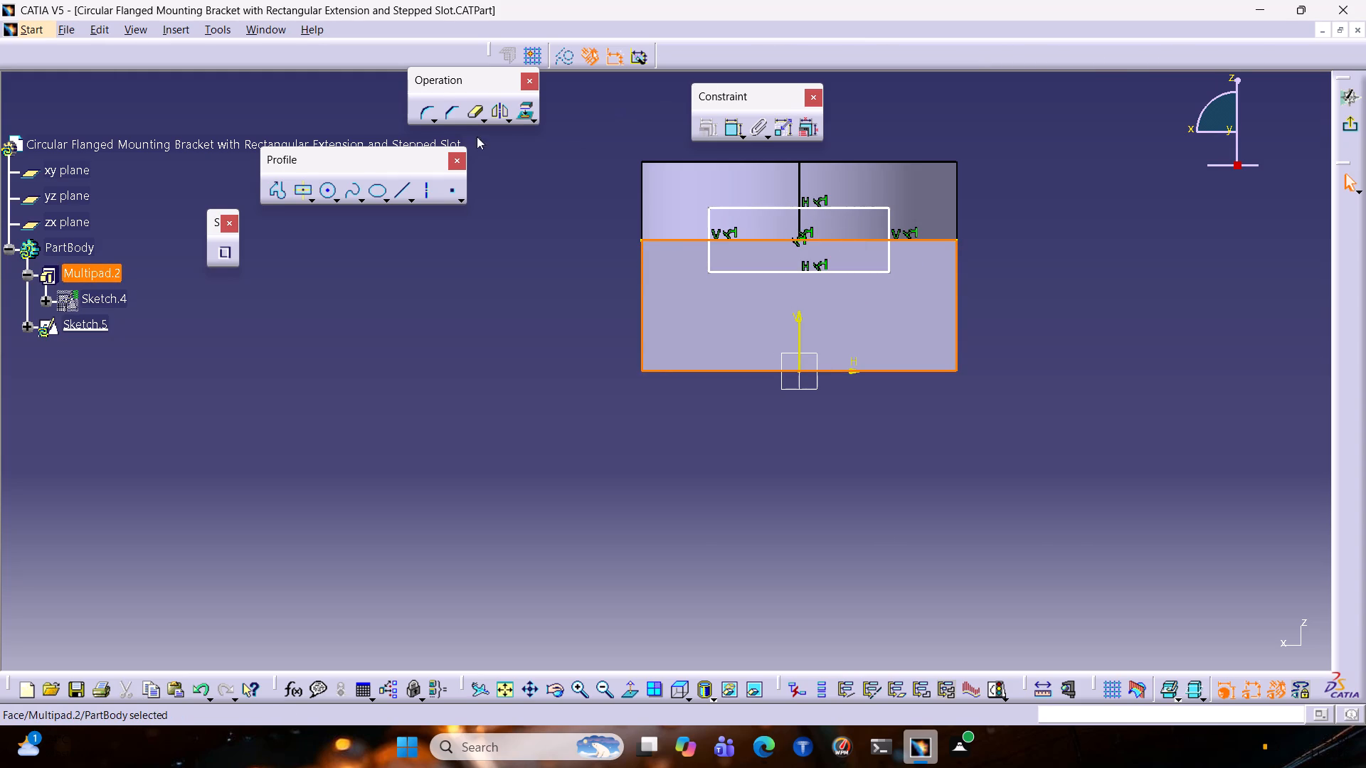
Quick-trim the rectangle's top line and the portions of both side lines above the projected edge.
double_click(465, 112)
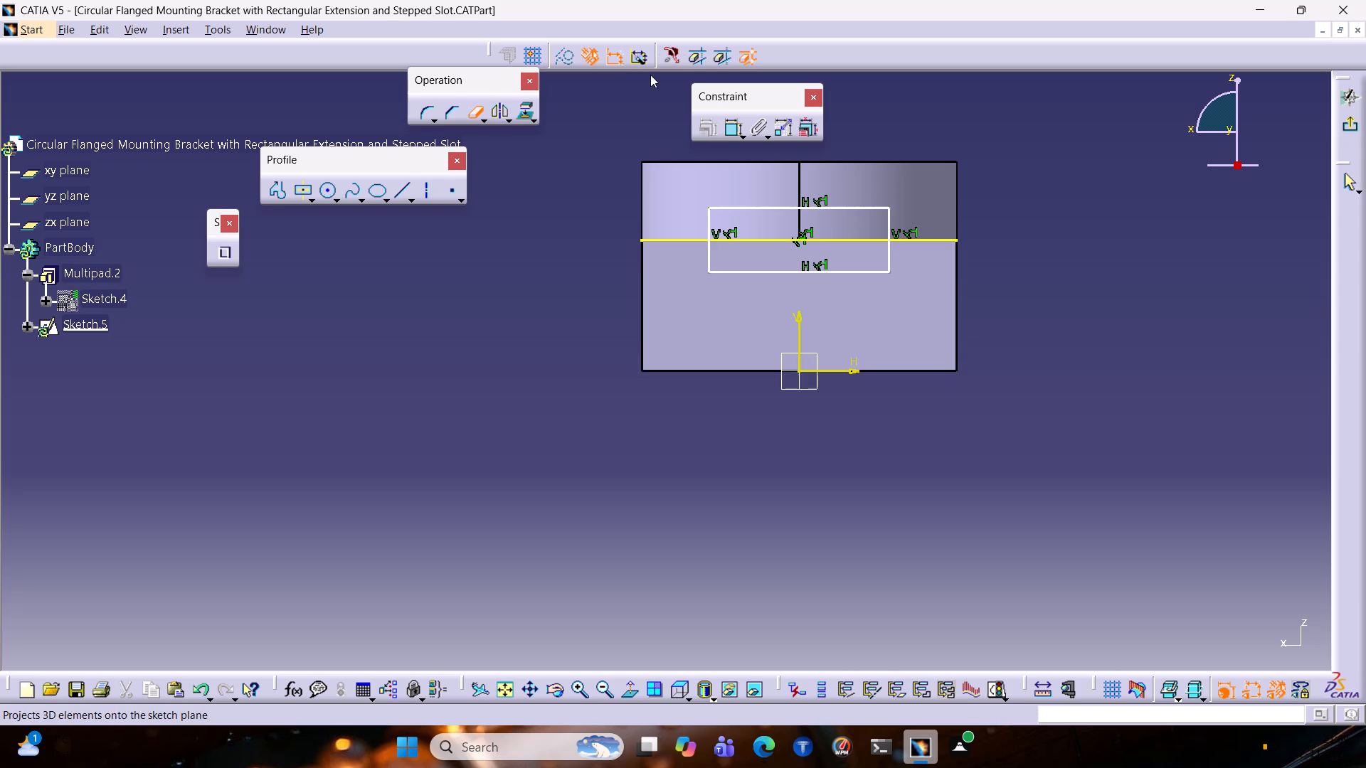
left_click(694, 63)
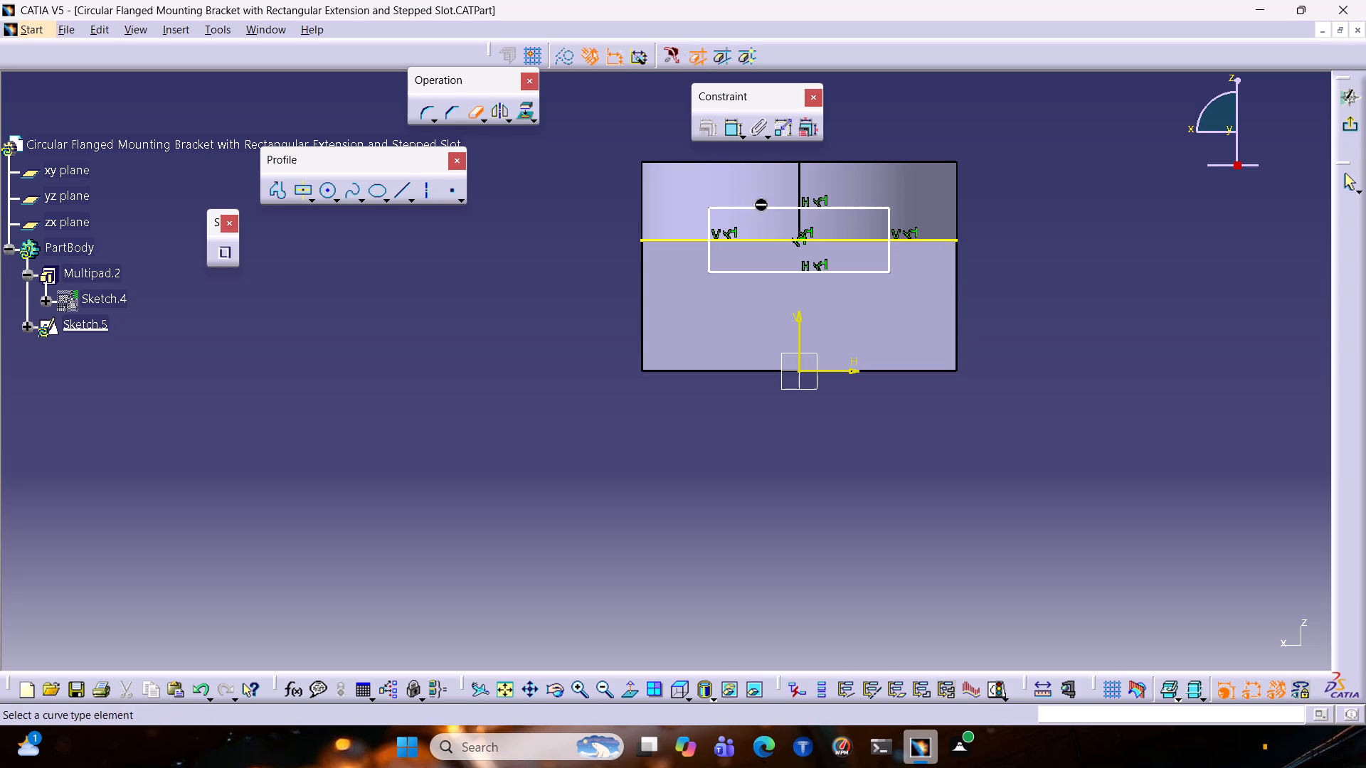
left_click(759, 208)
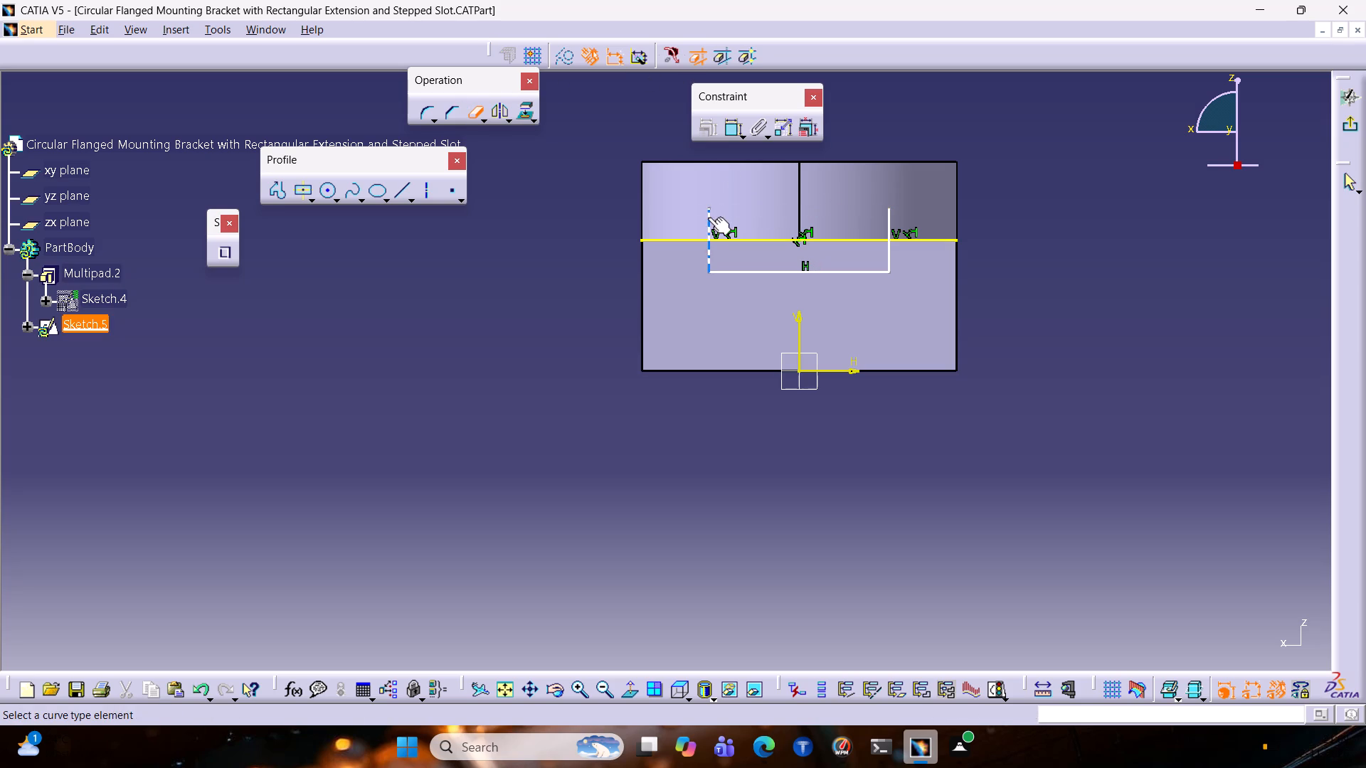
left_click(709, 216)
left_click(884, 217)
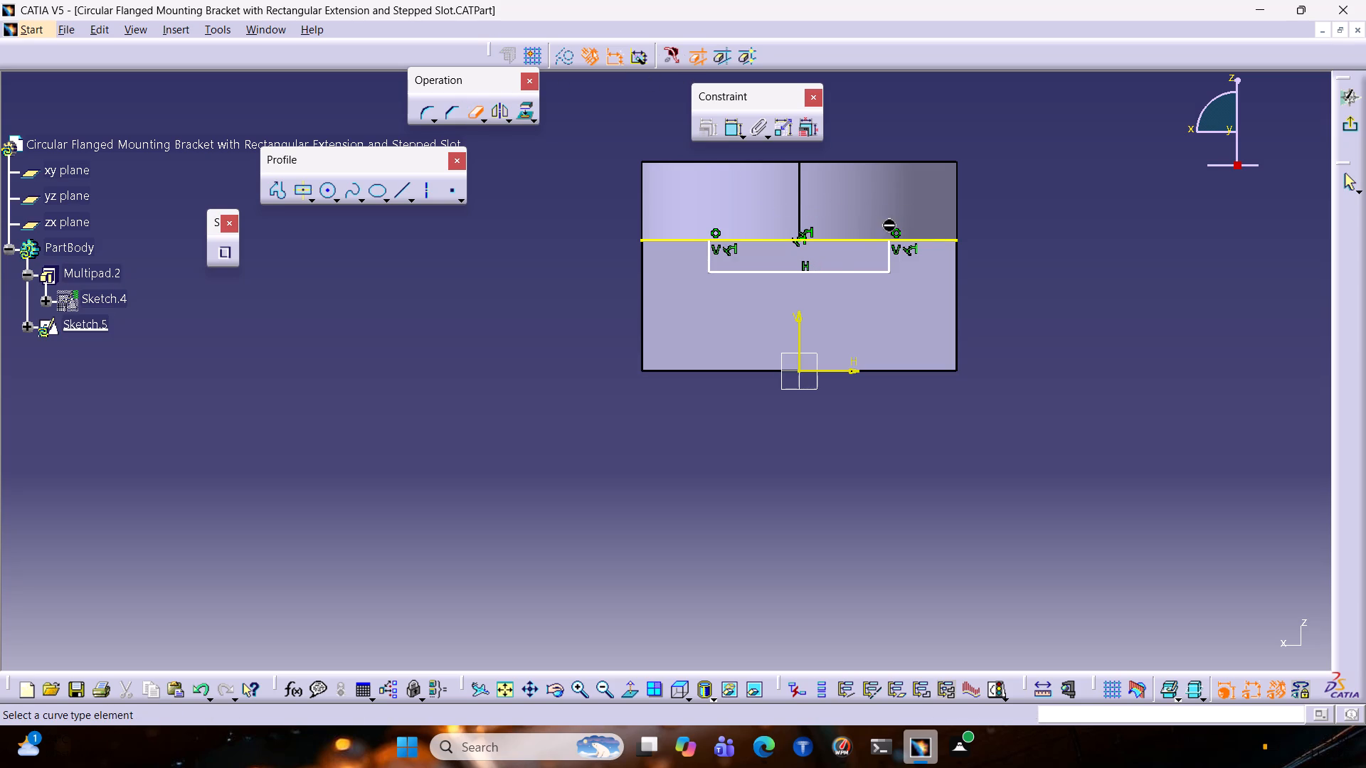
key("Escape")
key("Escape")
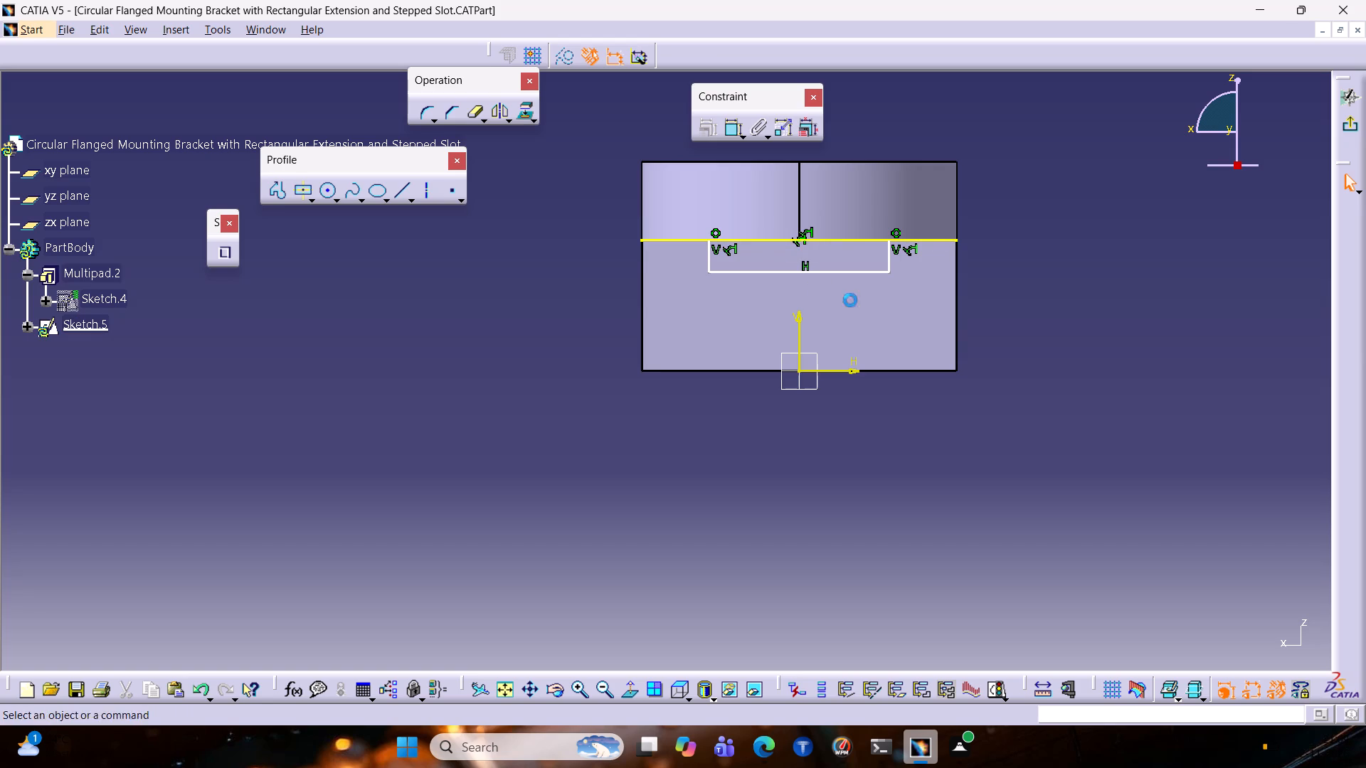
Constrain the rectangle's bottom line to 15 mm from the lower edge of the end face.
left_click(739, 132)
left_click(721, 134)
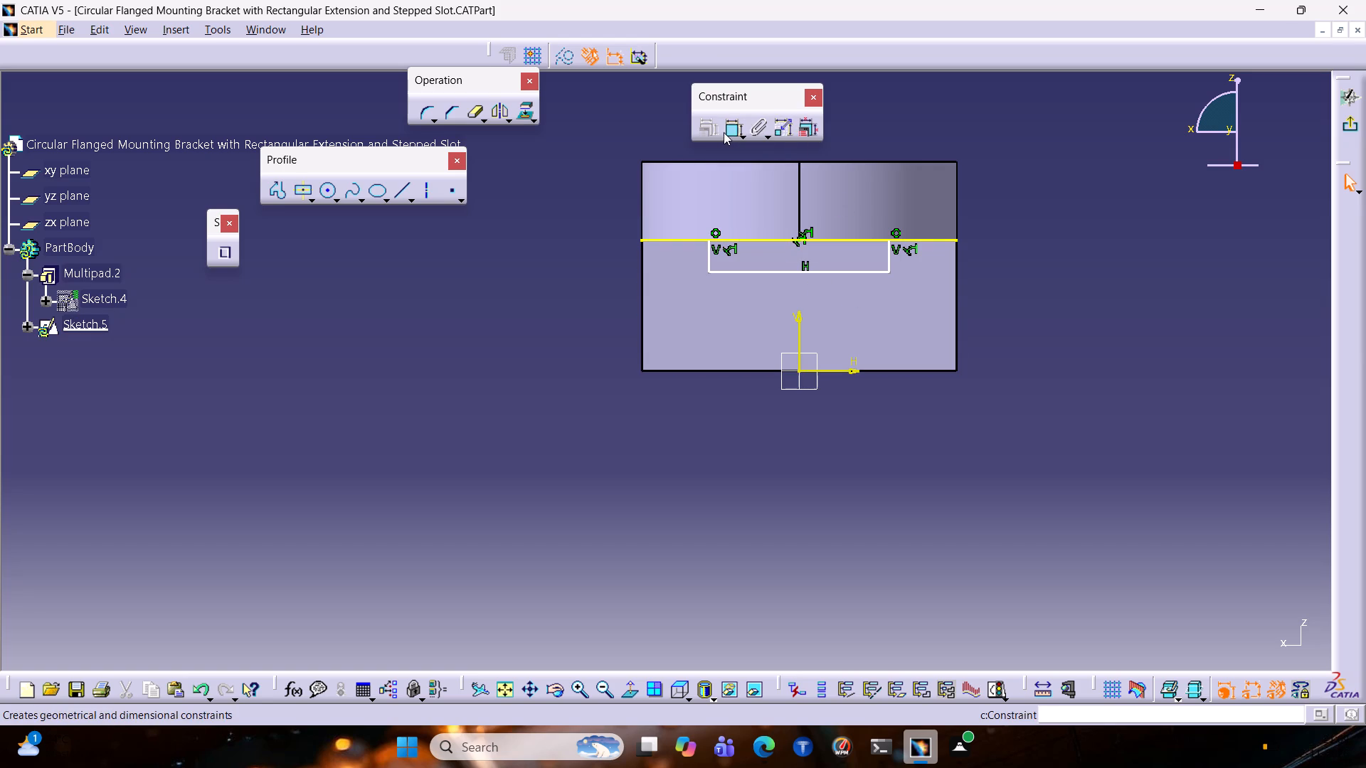
left_click(728, 129)
left_click(744, 371)
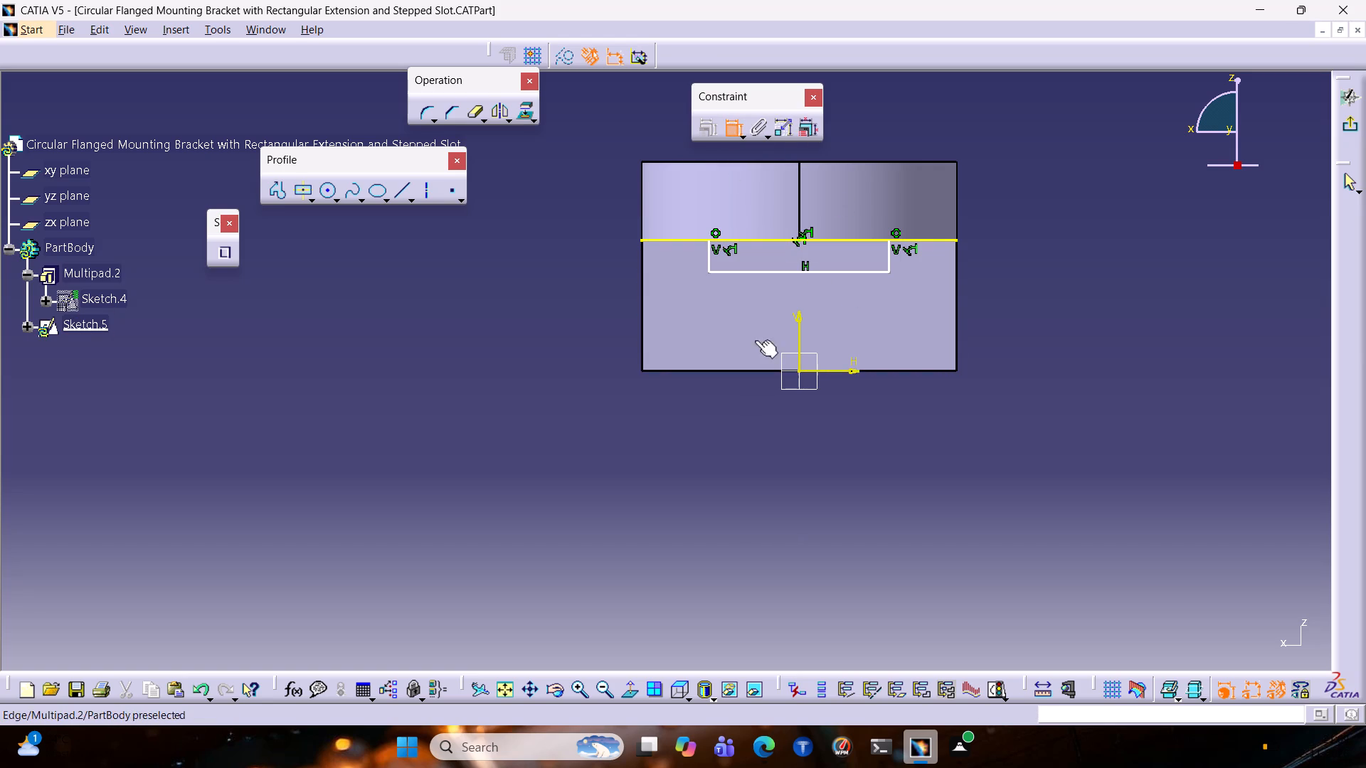
left_click(755, 272)
left_click(612, 309)
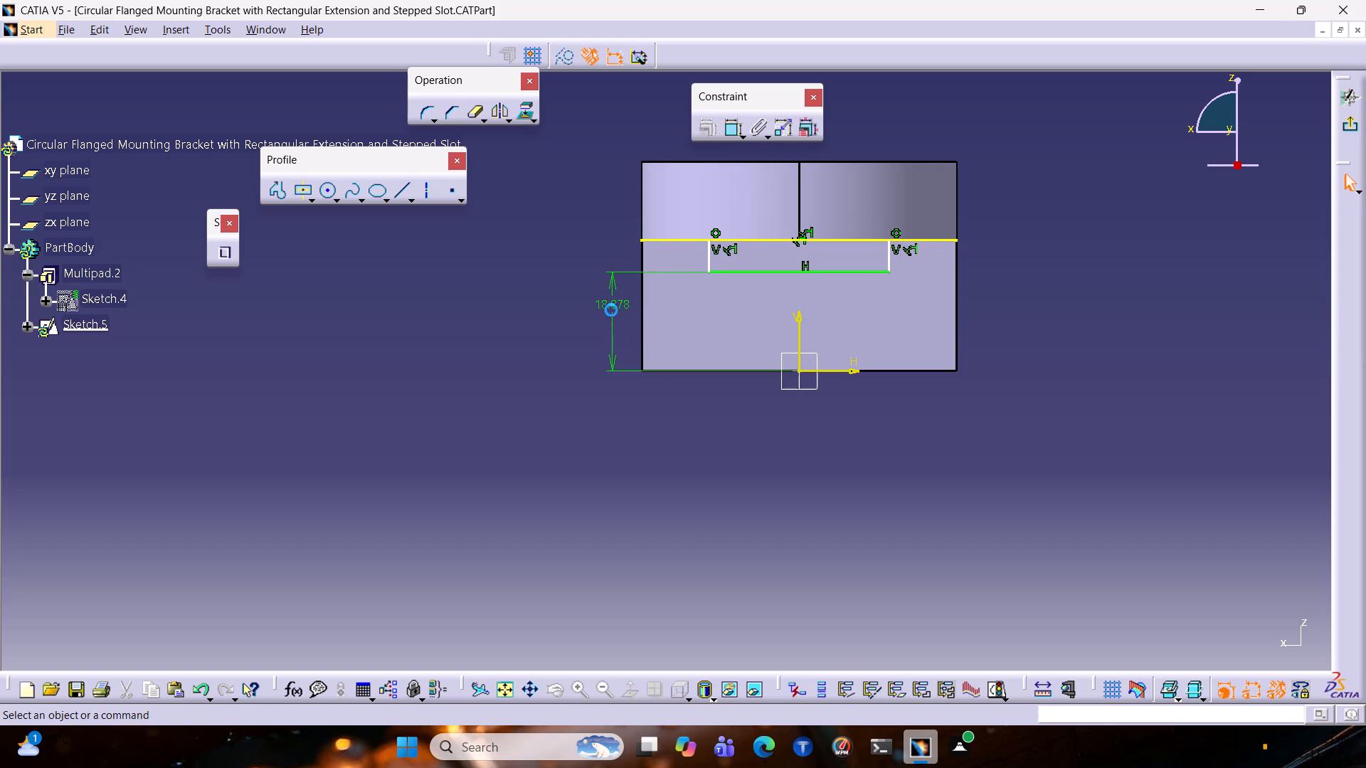
double_click(612, 309)
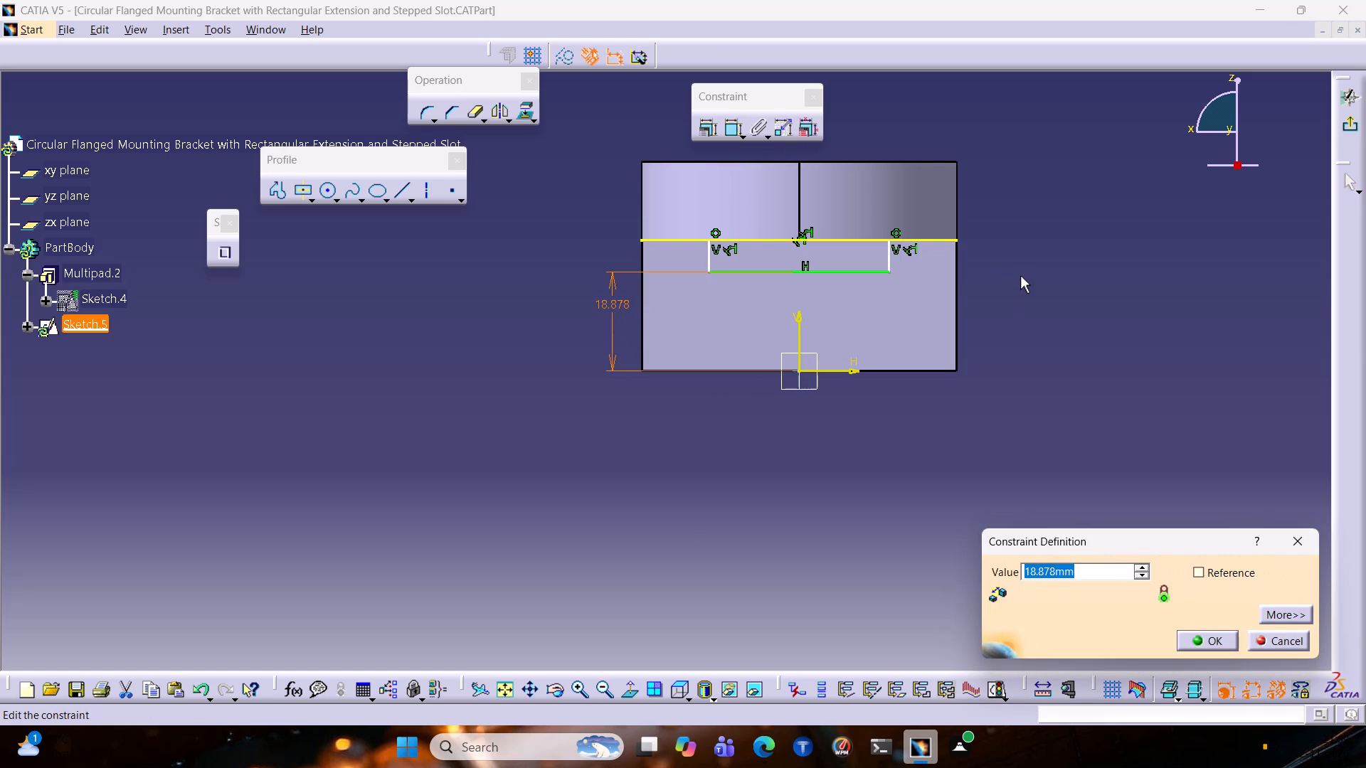
type("15")
key("Return")
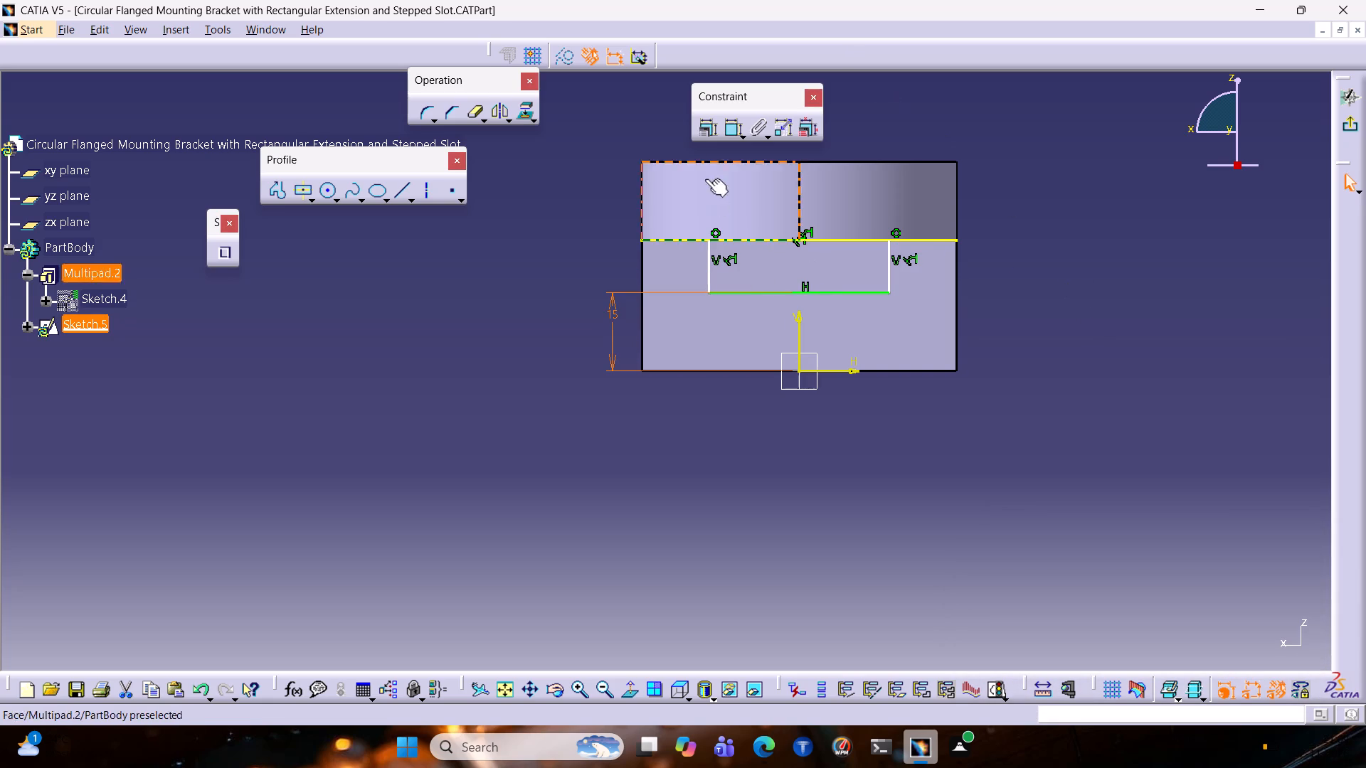
Quick-trim the projected edge outside both side lines, leaving a closed rectangular slot profile.
double_click(474, 117)
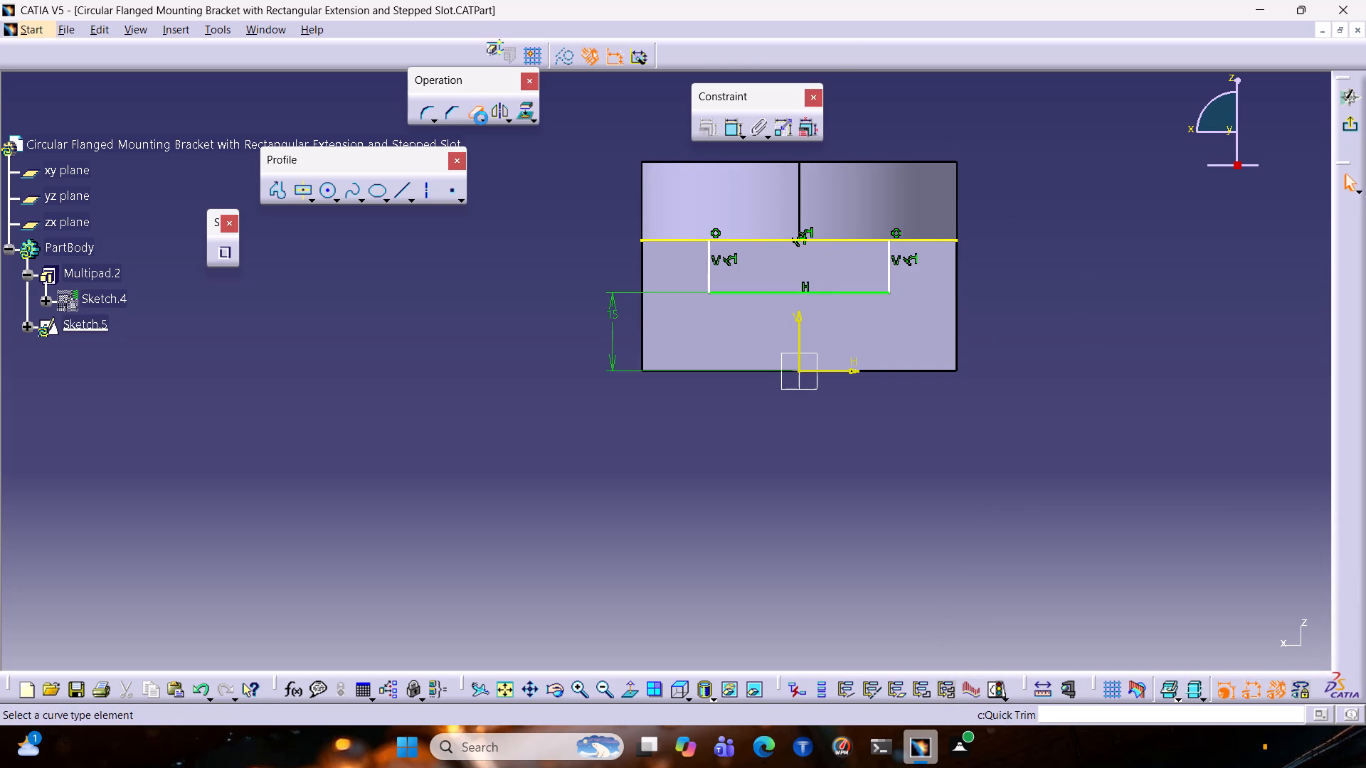
left_click(679, 241)
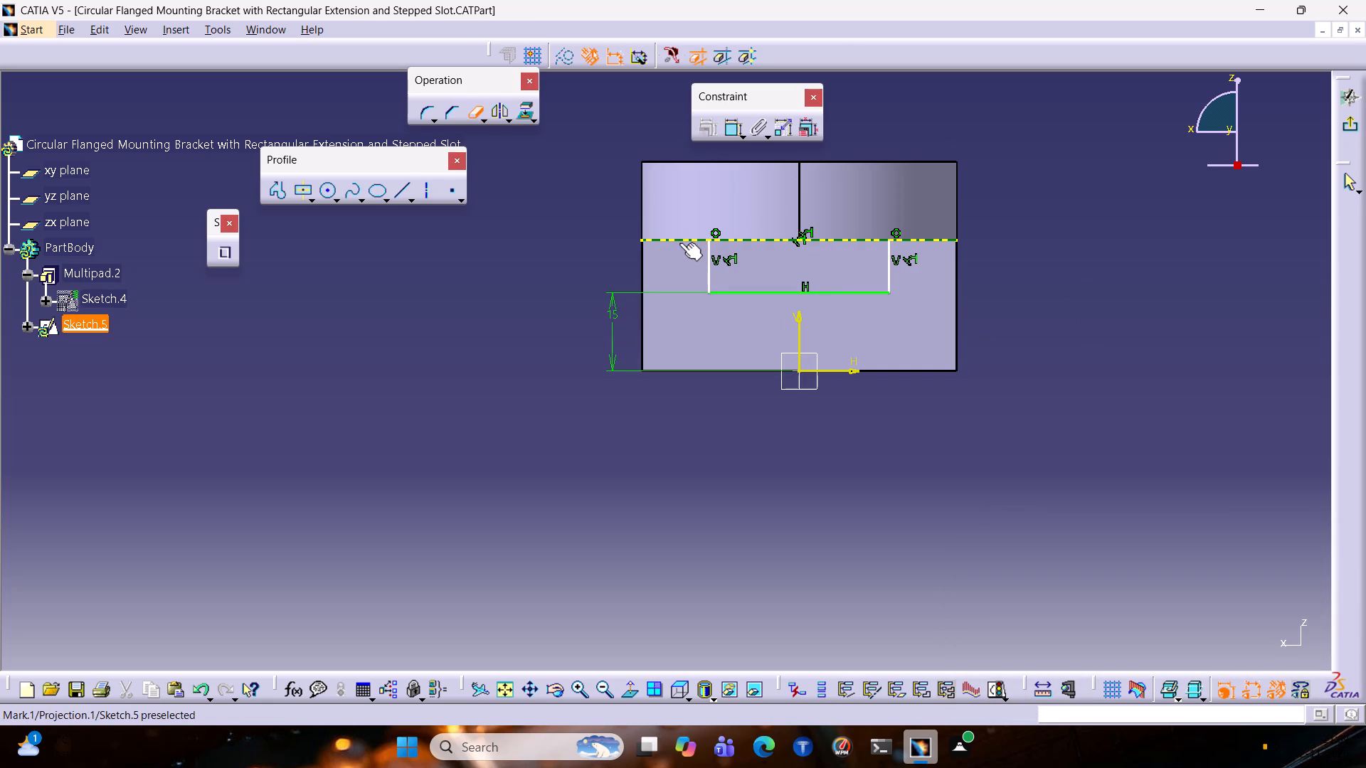
left_click(679, 242)
left_click(740, 415)
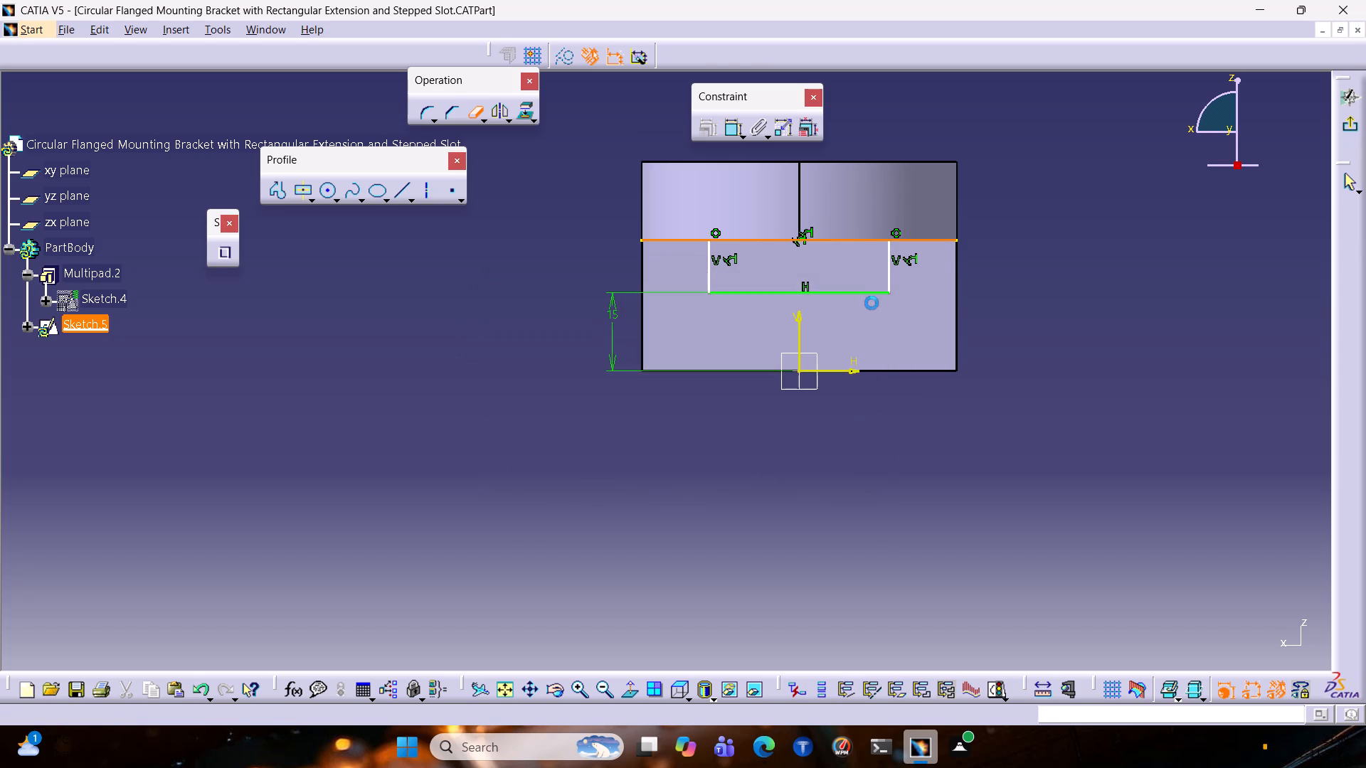
left_click(940, 246)
left_click(942, 240)
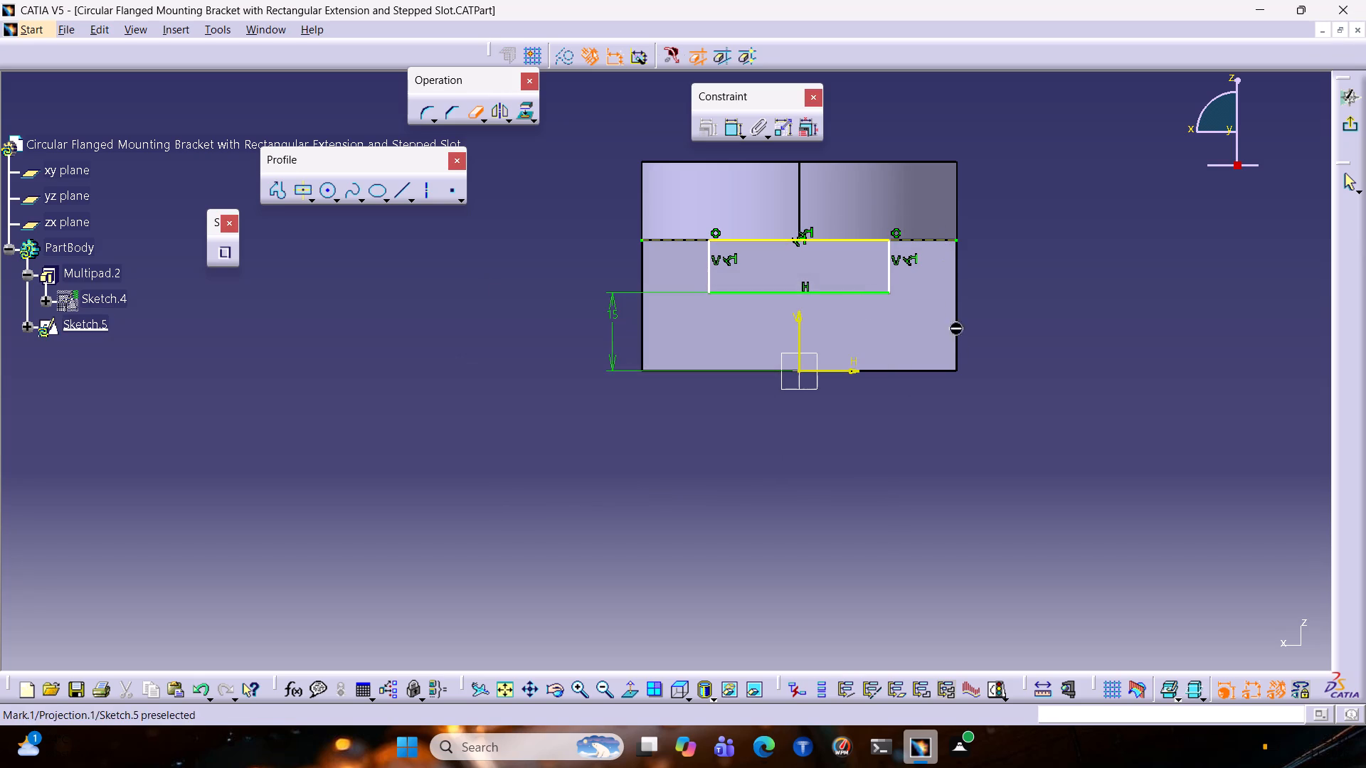
key("Escape")
key("Escape")
key("Escape")
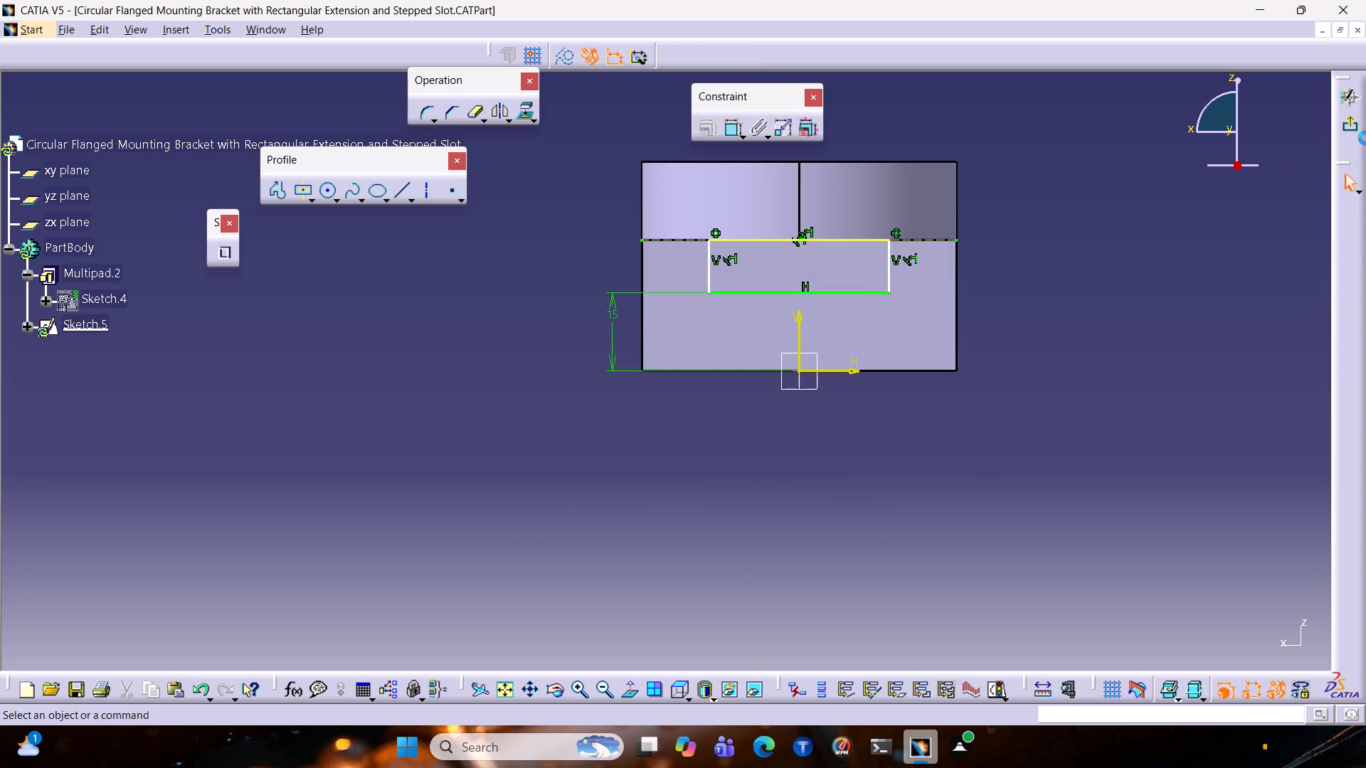
Exit the slot sketch, start a pocket from it with the Up to last limit, and preview the cut.
left_click(1352, 125)
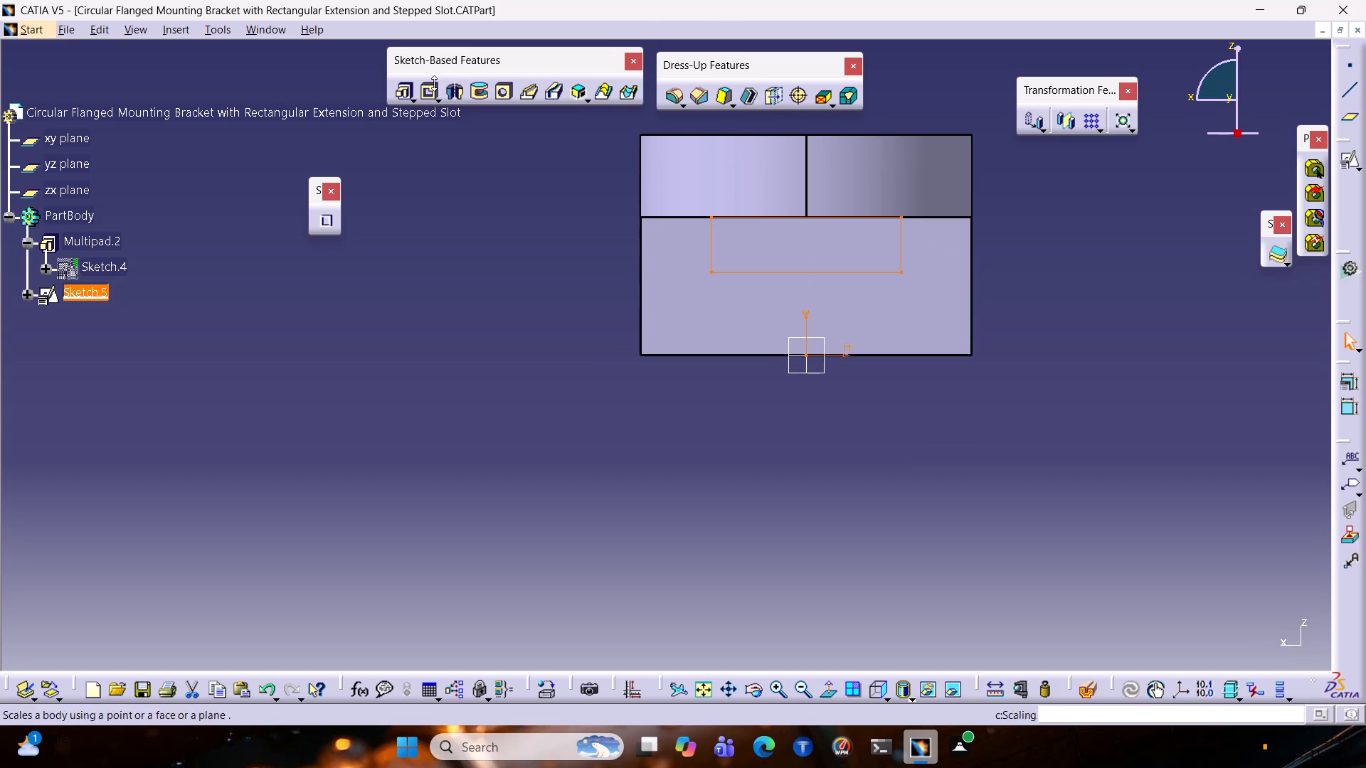
left_click(430, 90)
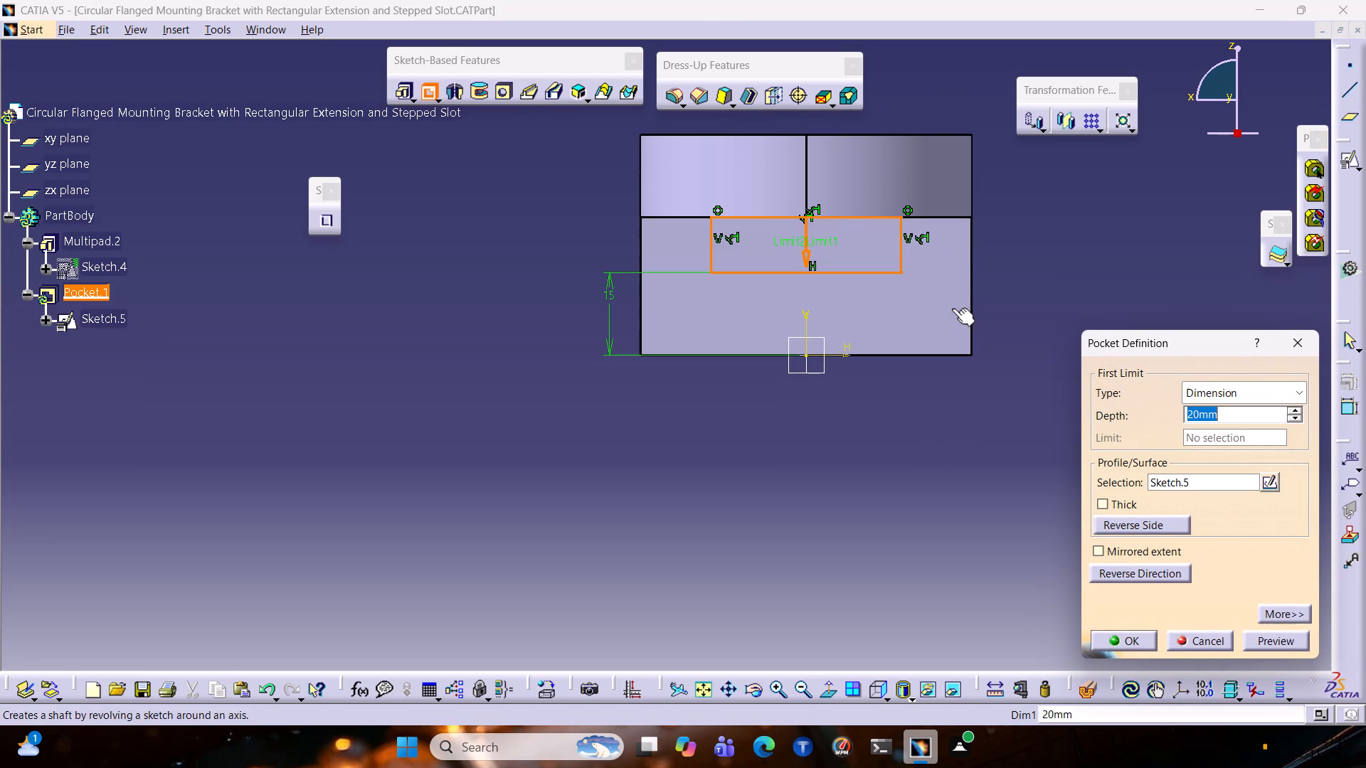
left_click(1229, 386)
left_click(1222, 451)
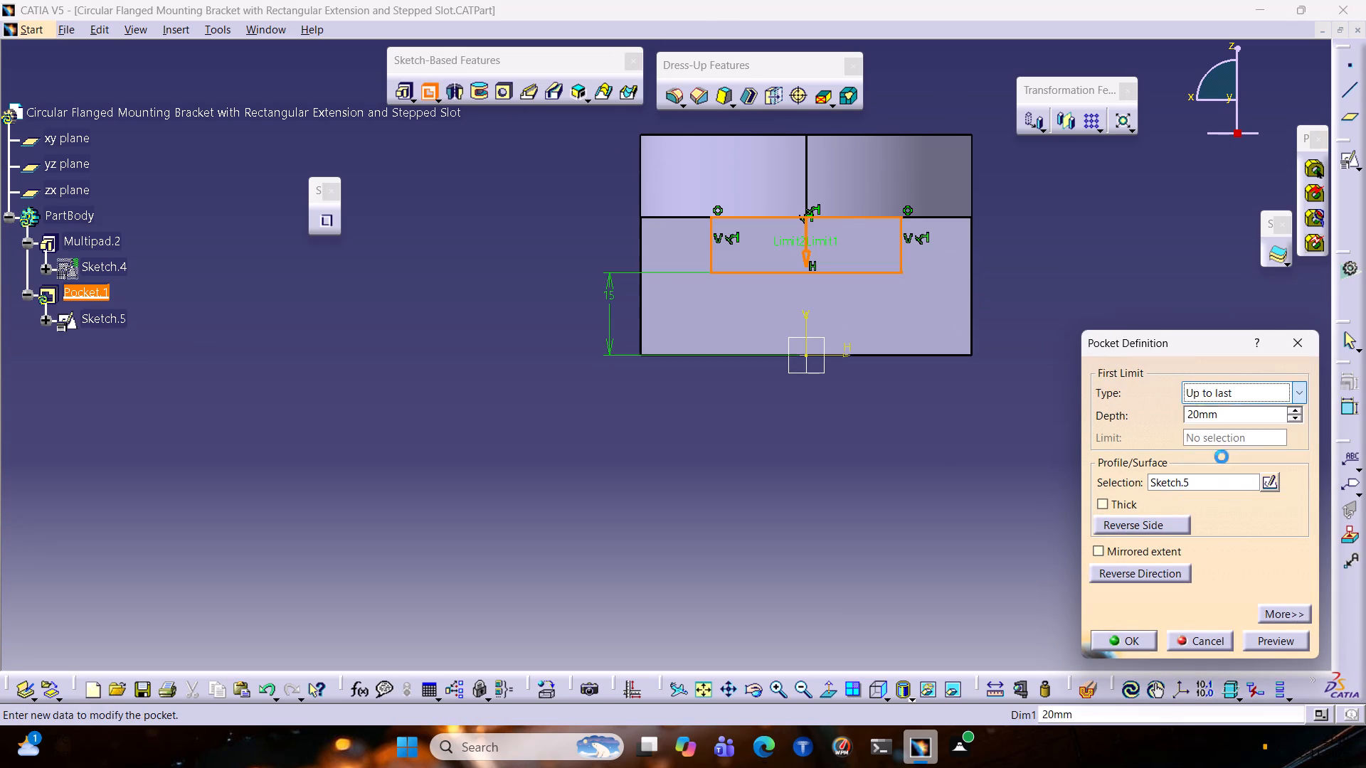
left_click(1269, 643)
Examine the previewed Up to last pocket from several angles, checking how far it cuts through the bracket.
middle_click_drag(1029, 343, 316, 289)
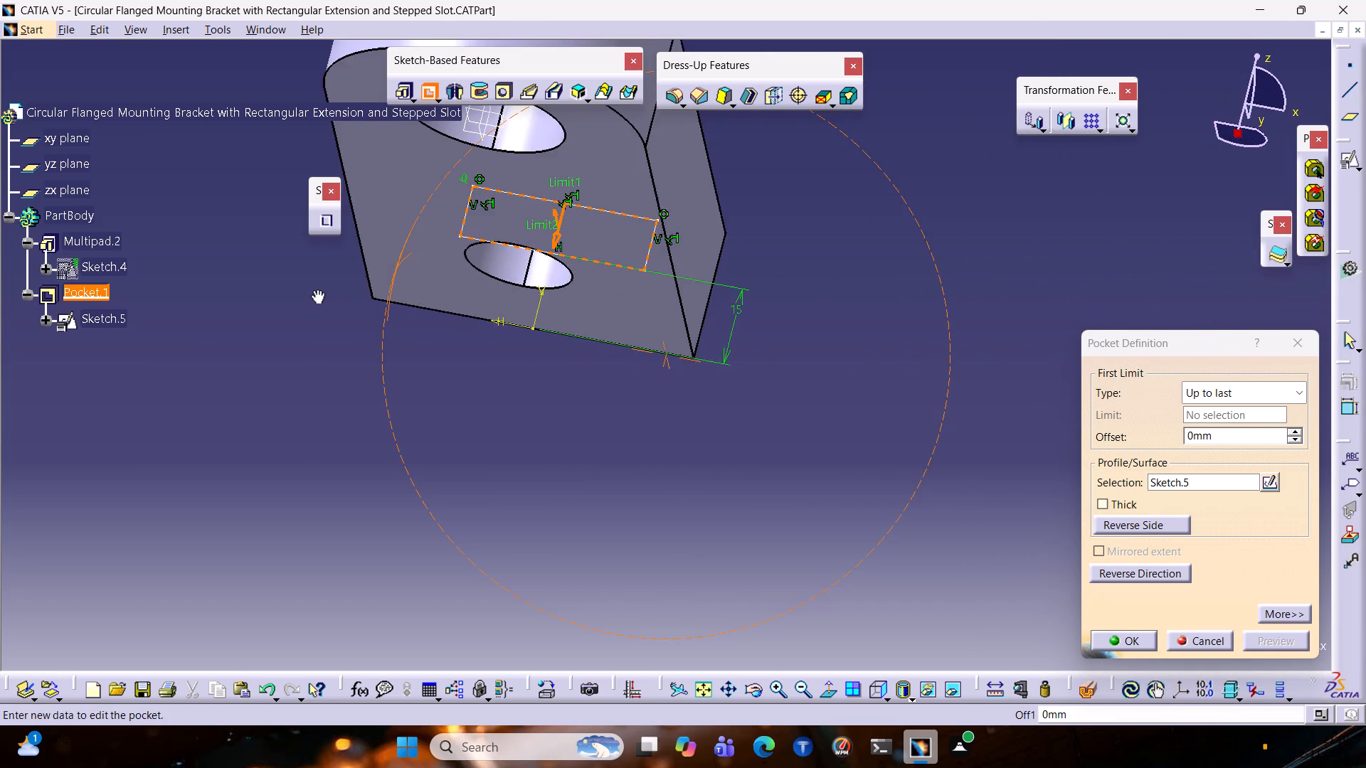
middle_click_drag(316, 289, 963, 330)
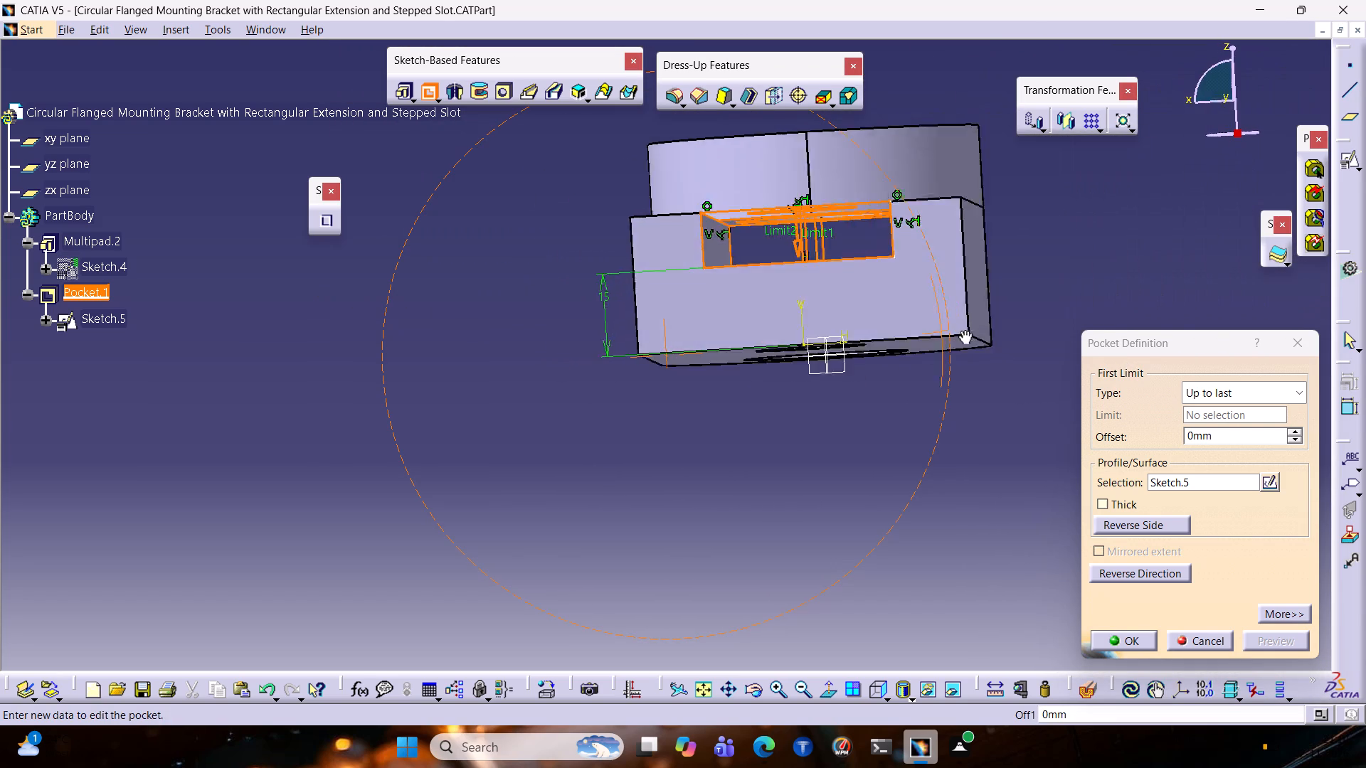
middle_click_drag(963, 330, 948, 338)
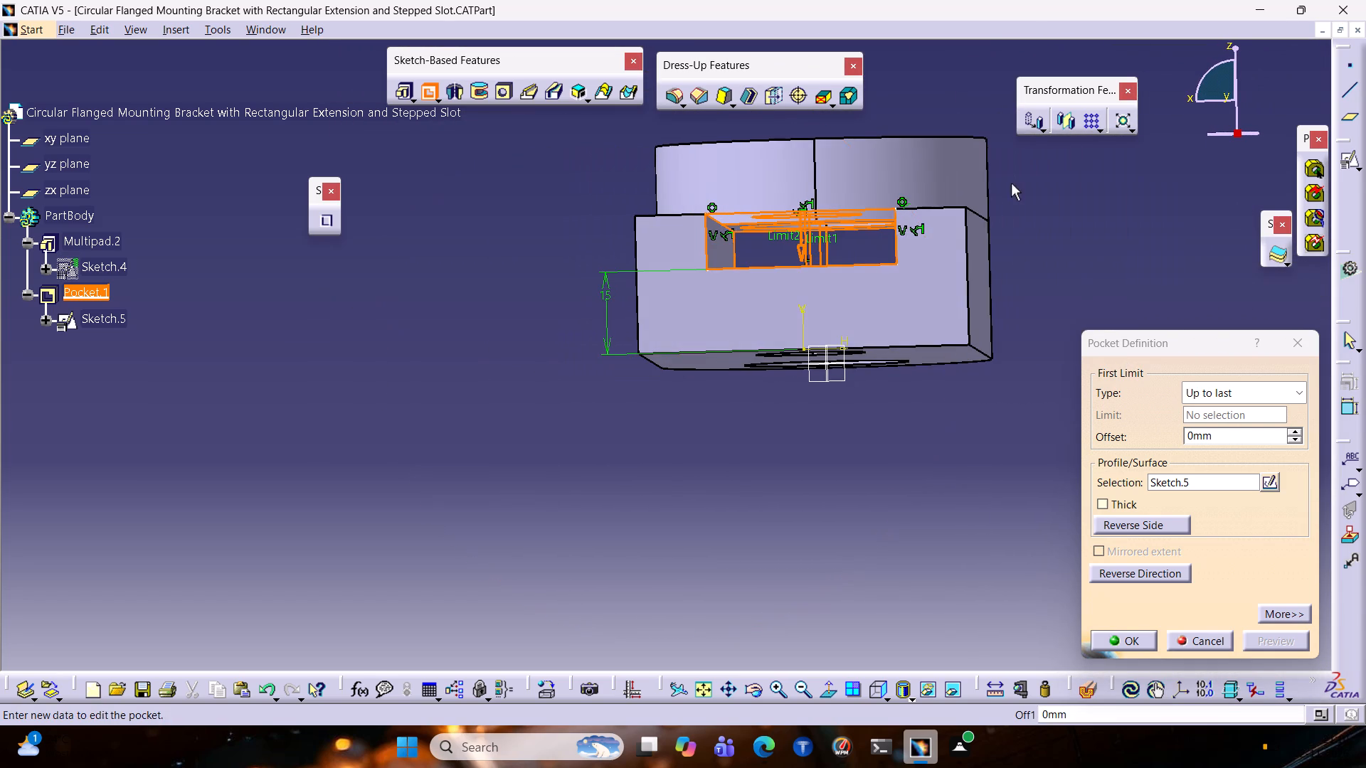
middle_click_drag(1011, 181, 1007, 207, "ctrl")
scroll(1007, 207, "down", 1, "ctrl")
middle_click_drag(992, 233, 996, 203)
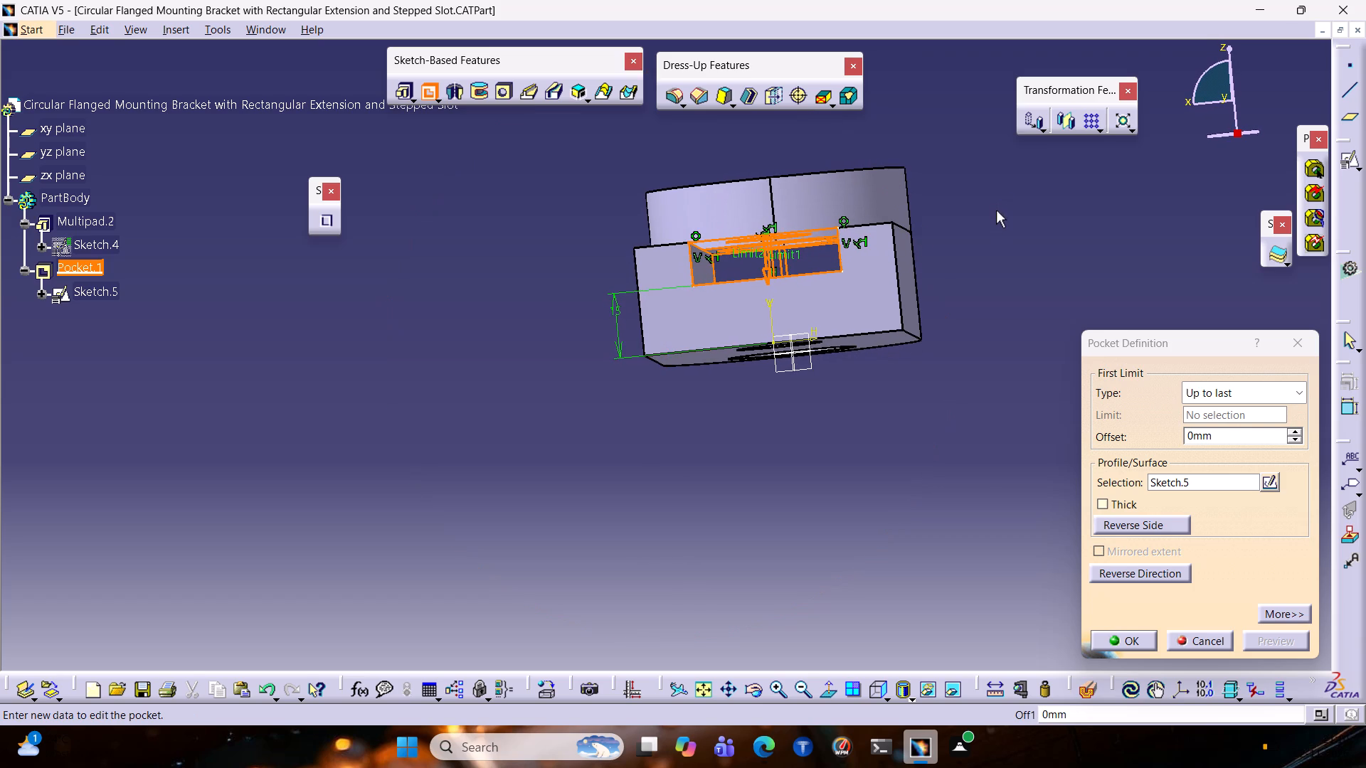
middle_click_drag(960, 266, 955, 314, "ctrl")
middle_click_drag(953, 262, 917, 331, "ctrl")
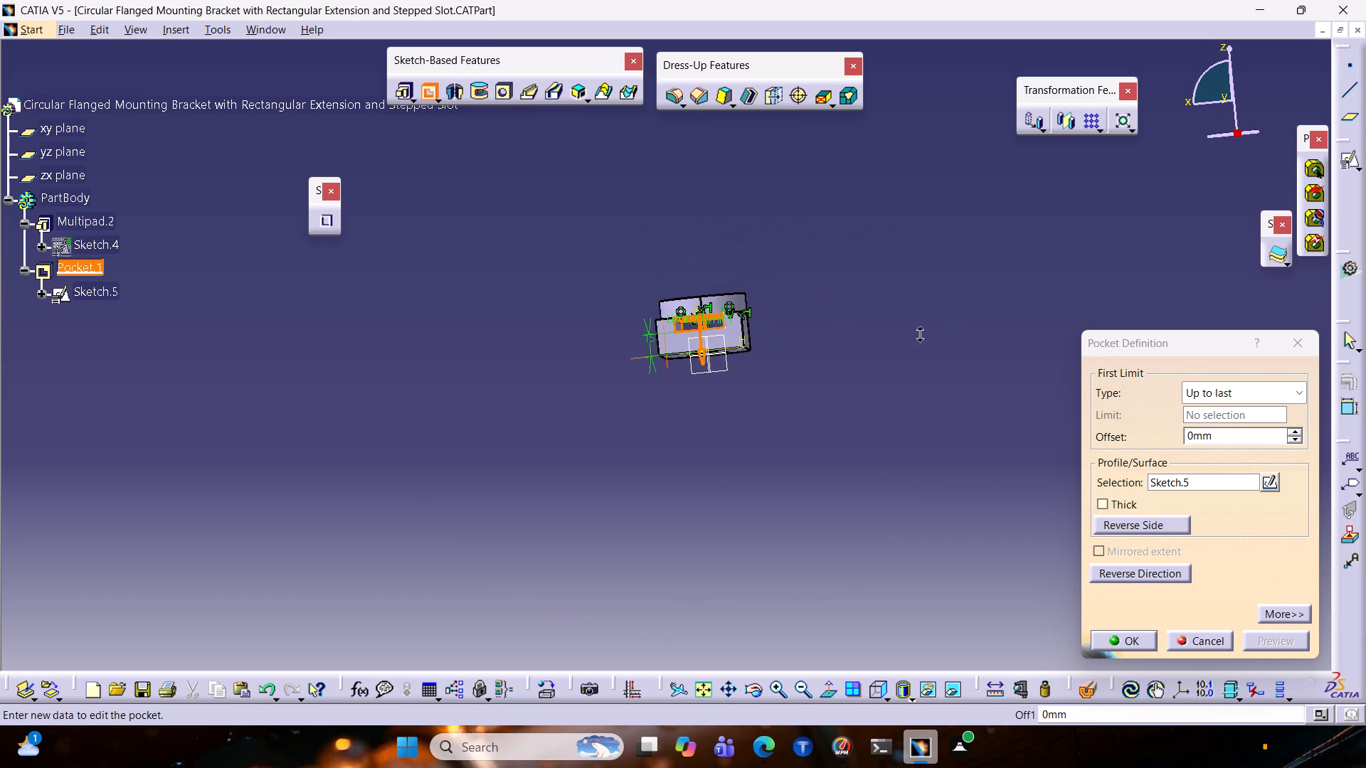
middle_click_drag(917, 331, 968, 220, "ctrl")
middle_click_drag(928, 247, 924, 291)
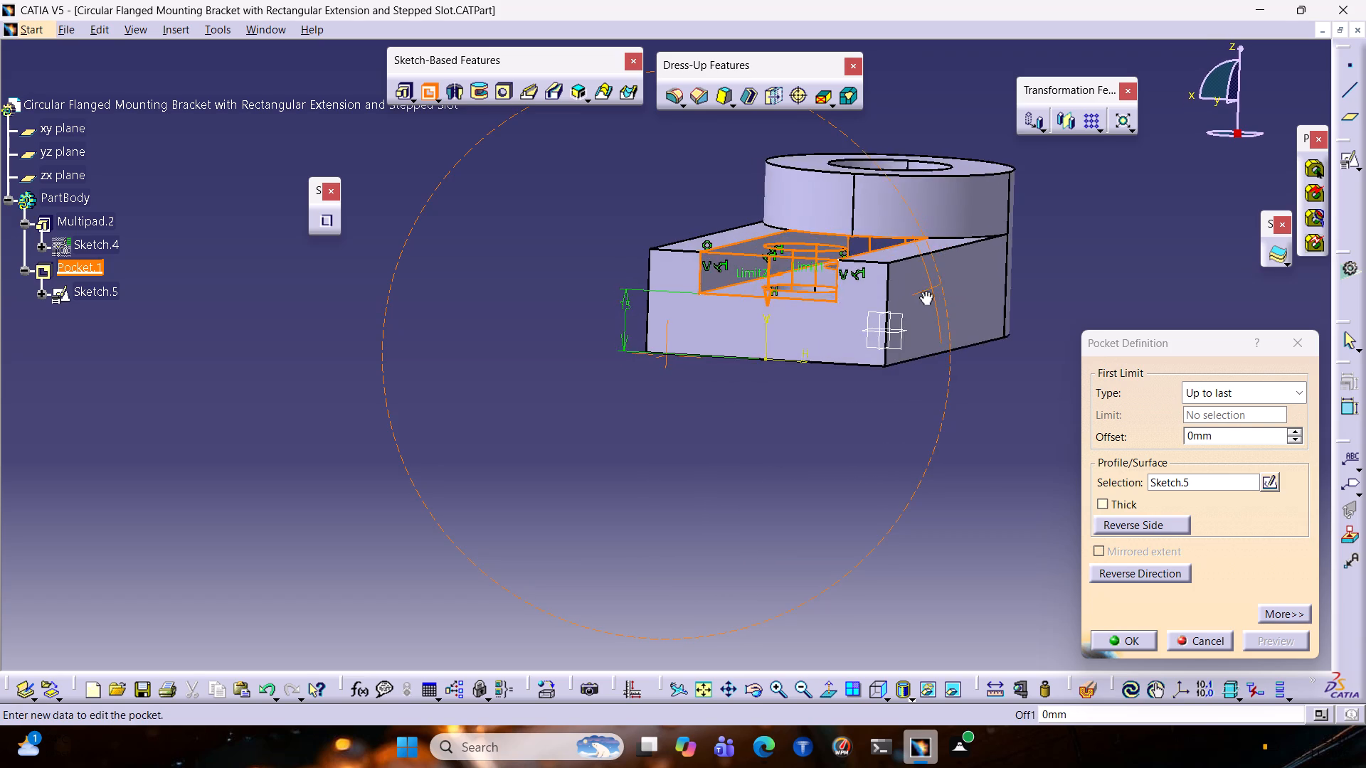
middle_click_drag(924, 291, 906, 458)
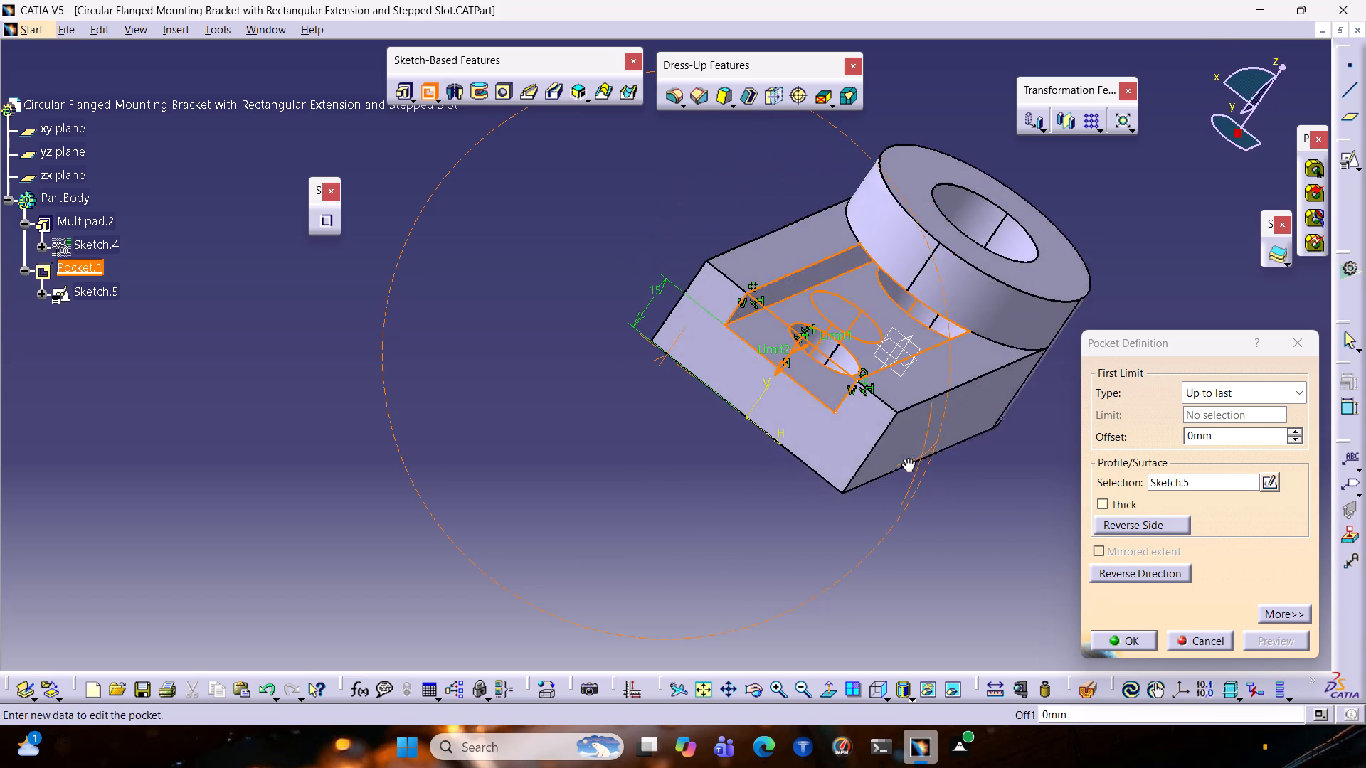
middle_click_drag(906, 458, 953, 313)
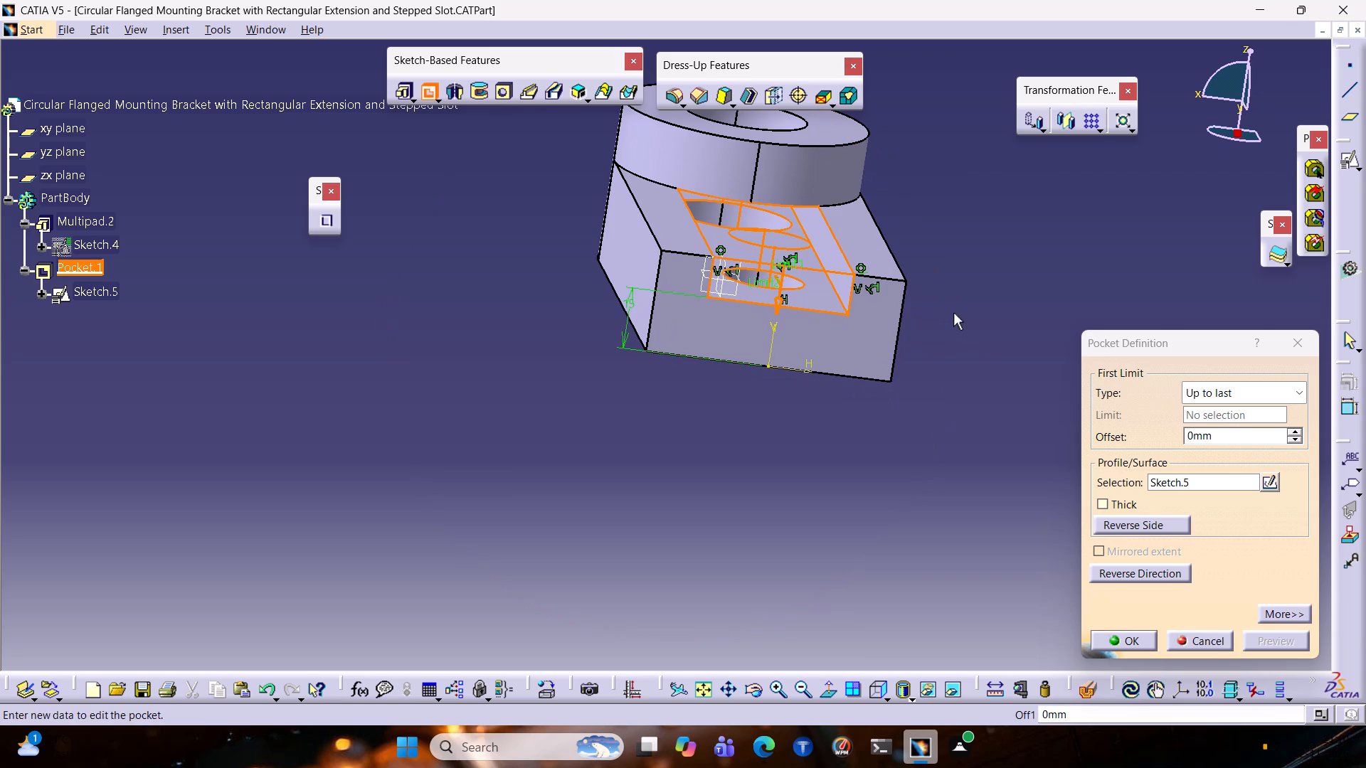
left_click(834, 690)
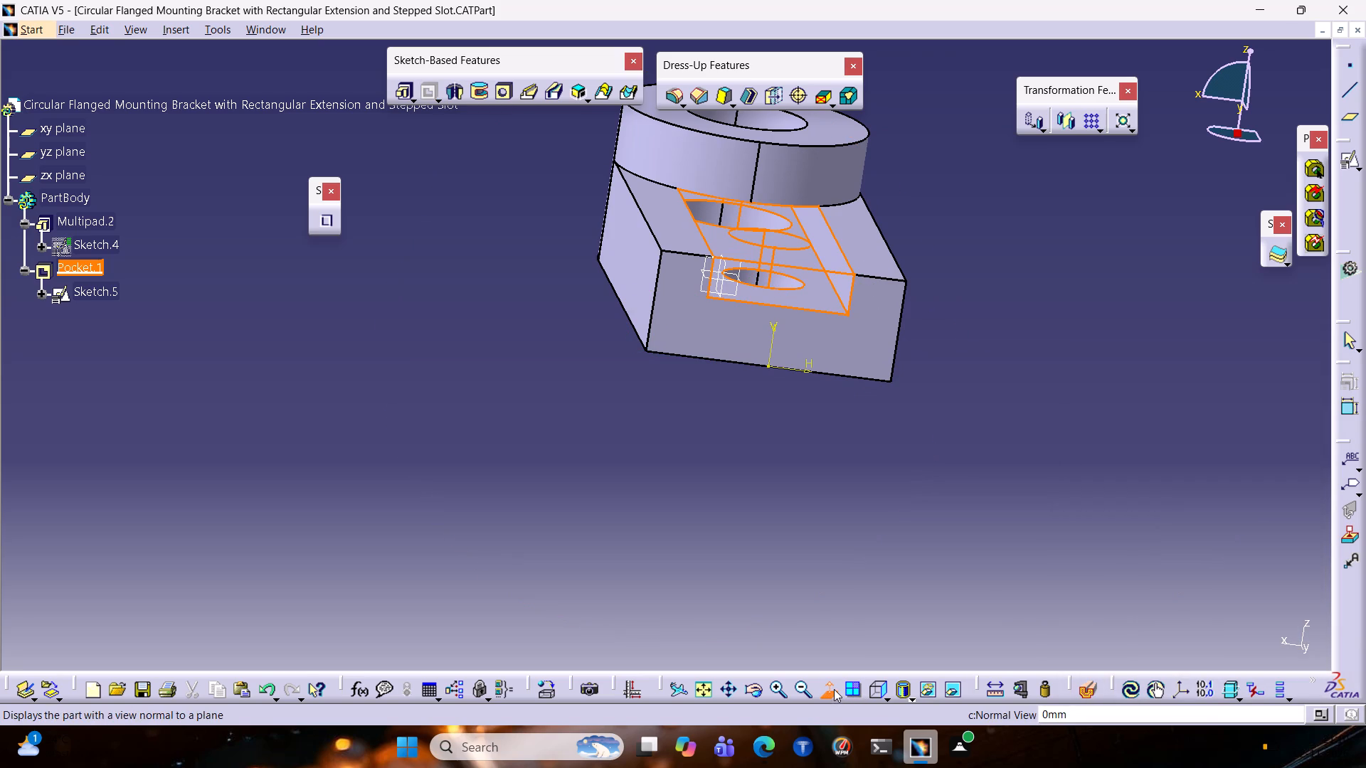
left_click(835, 689)
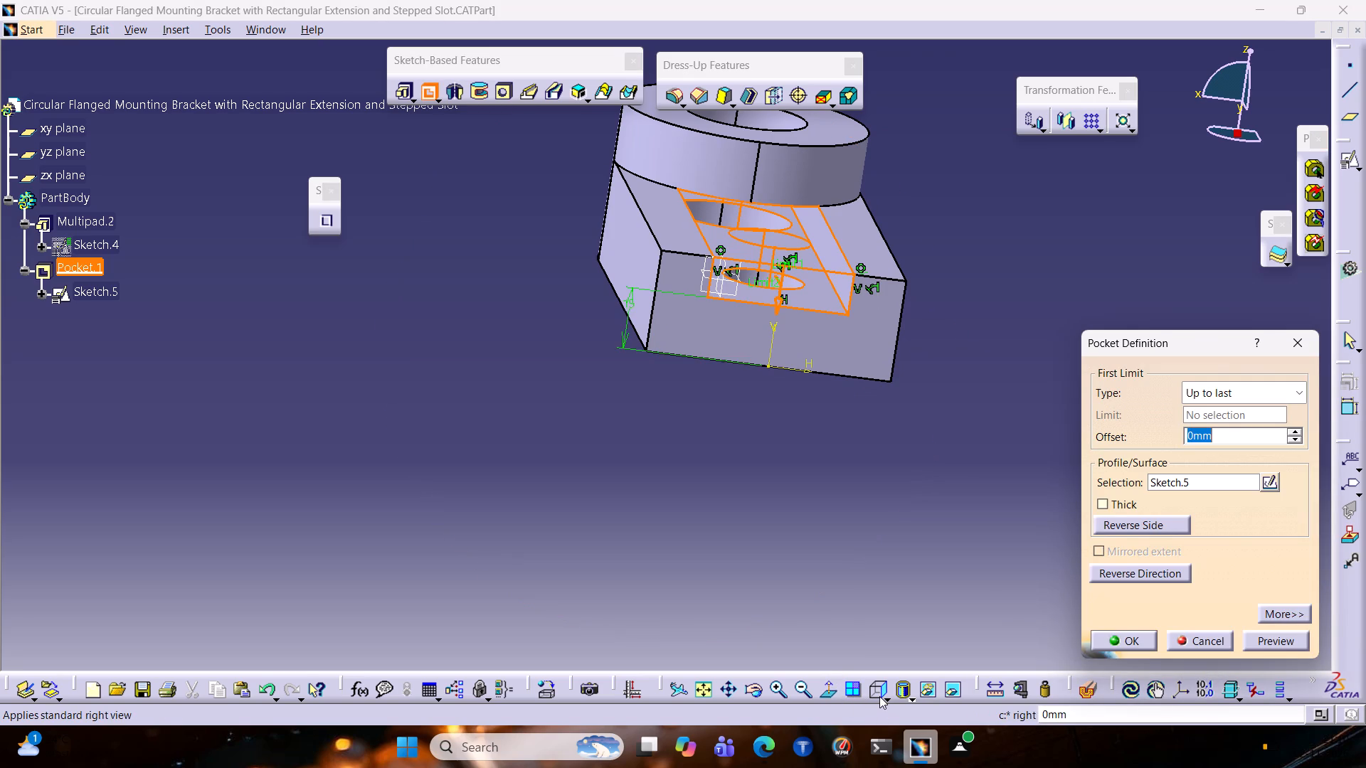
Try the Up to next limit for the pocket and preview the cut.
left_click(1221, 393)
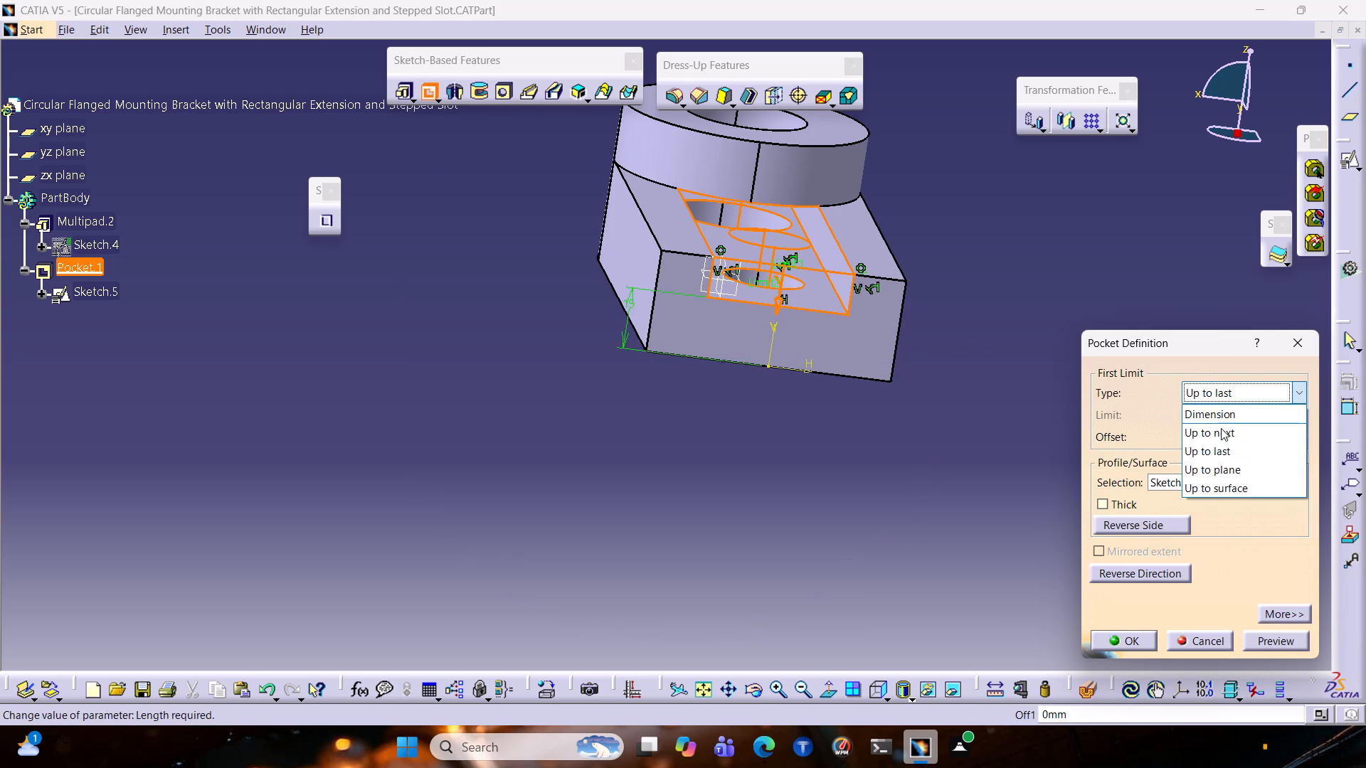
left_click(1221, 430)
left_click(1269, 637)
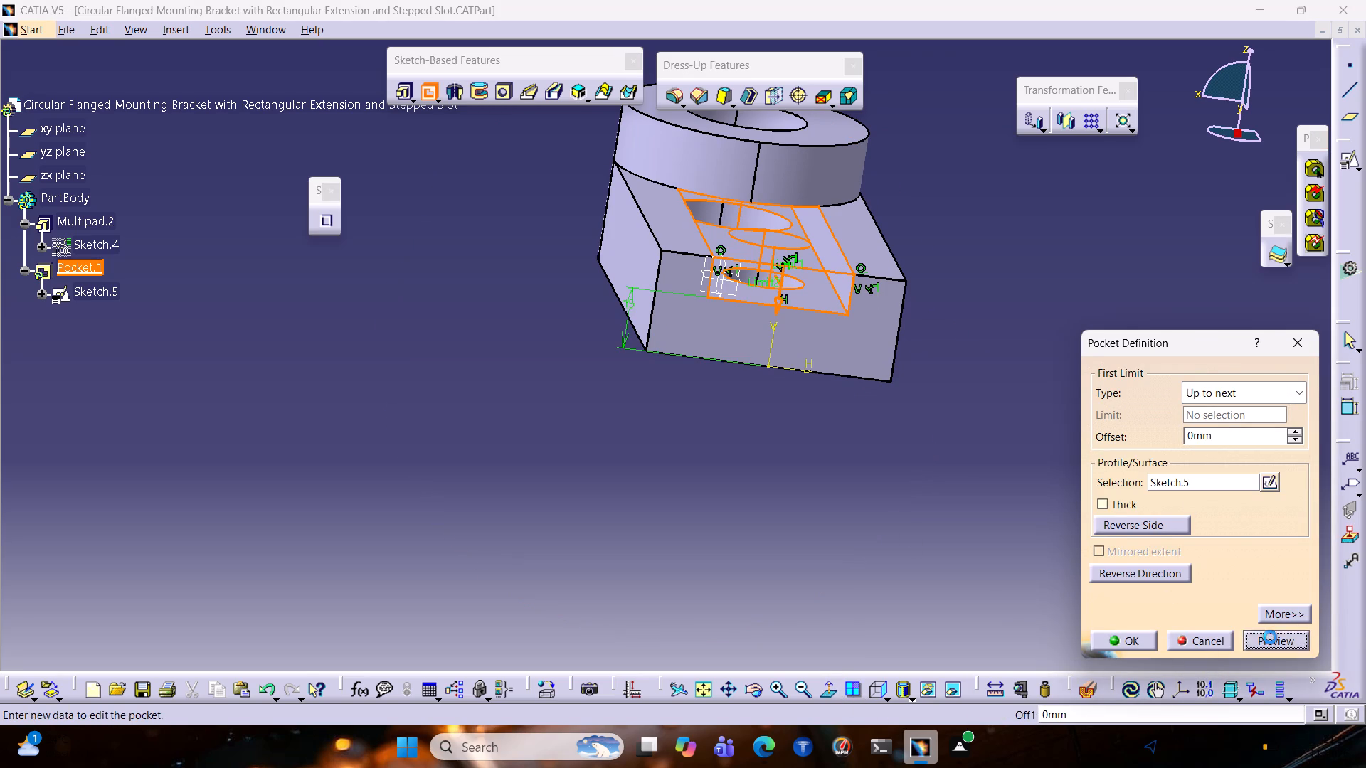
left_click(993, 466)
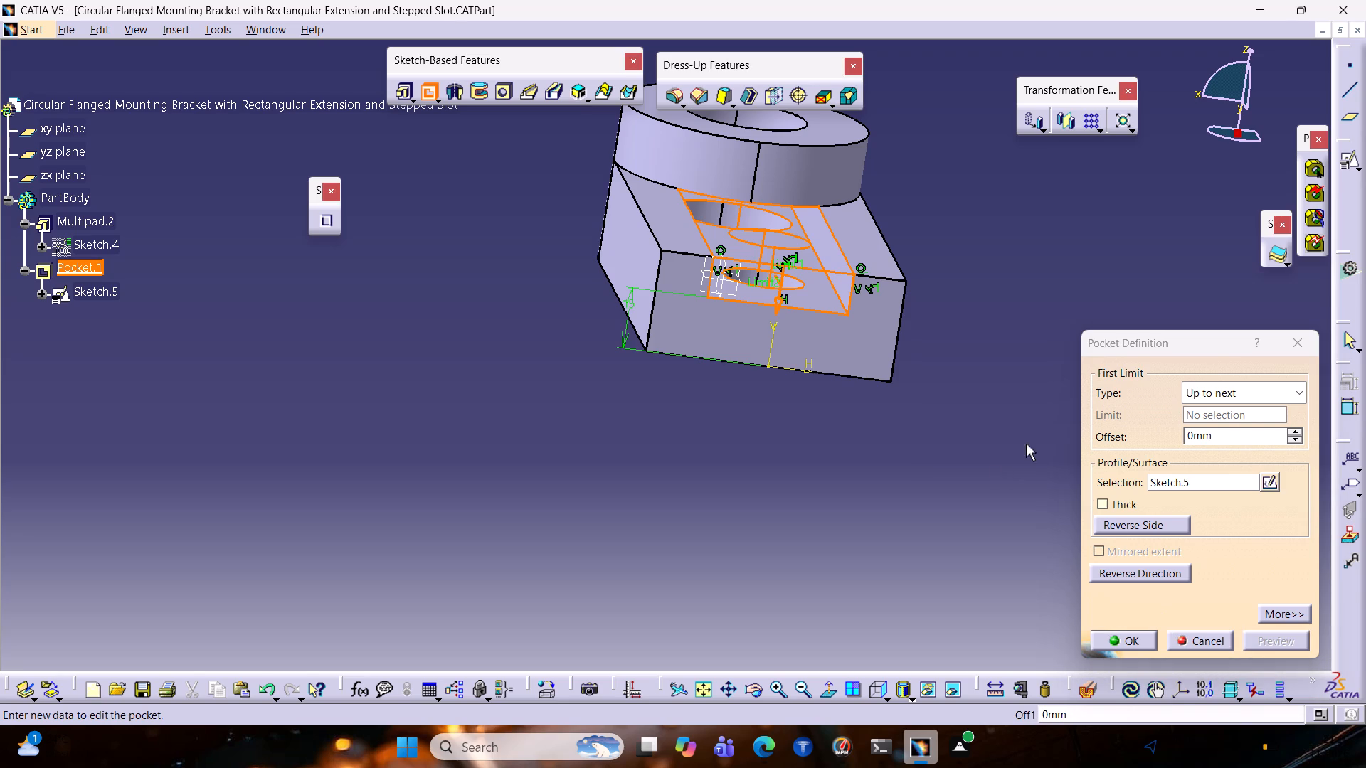
Switch the pocket's limit type to Dimension, enter a 25 mm depth and preview the cut.
left_click(1197, 389)
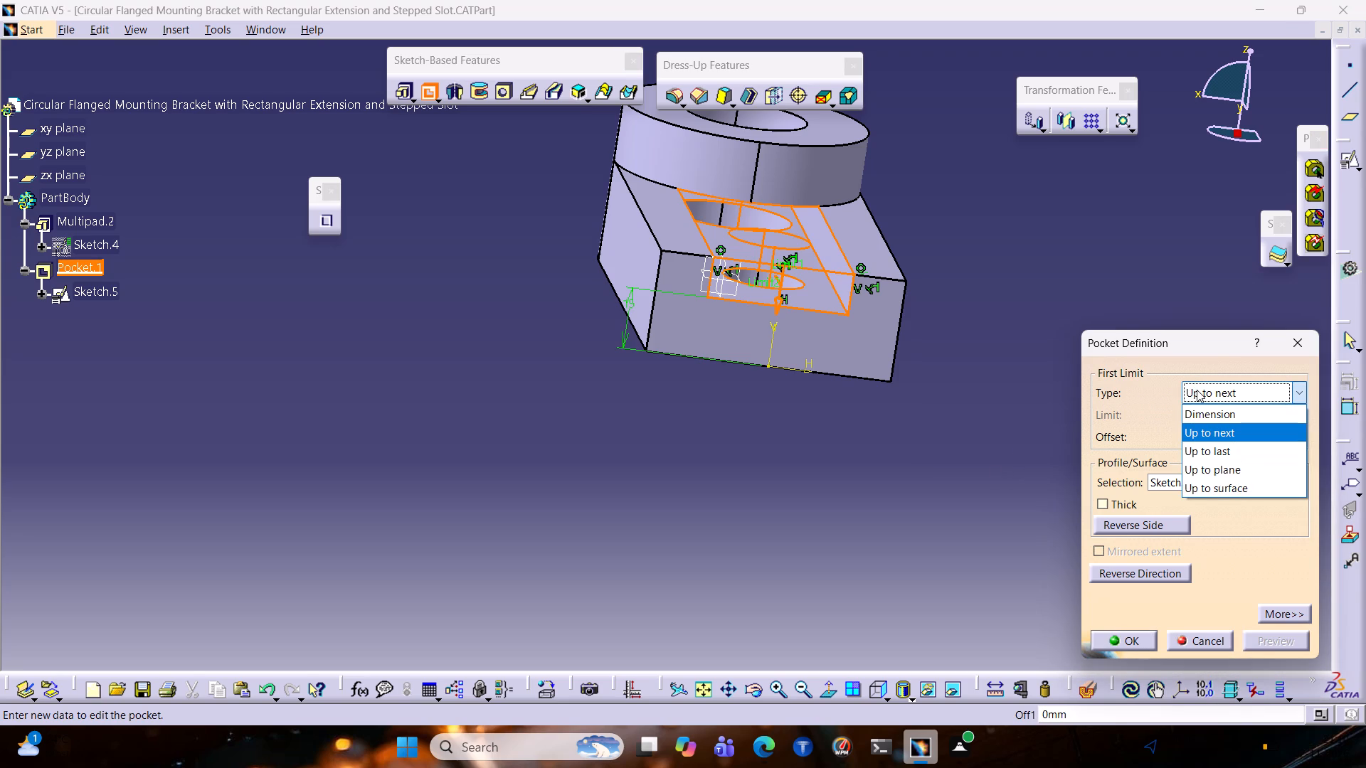
left_click(1240, 415)
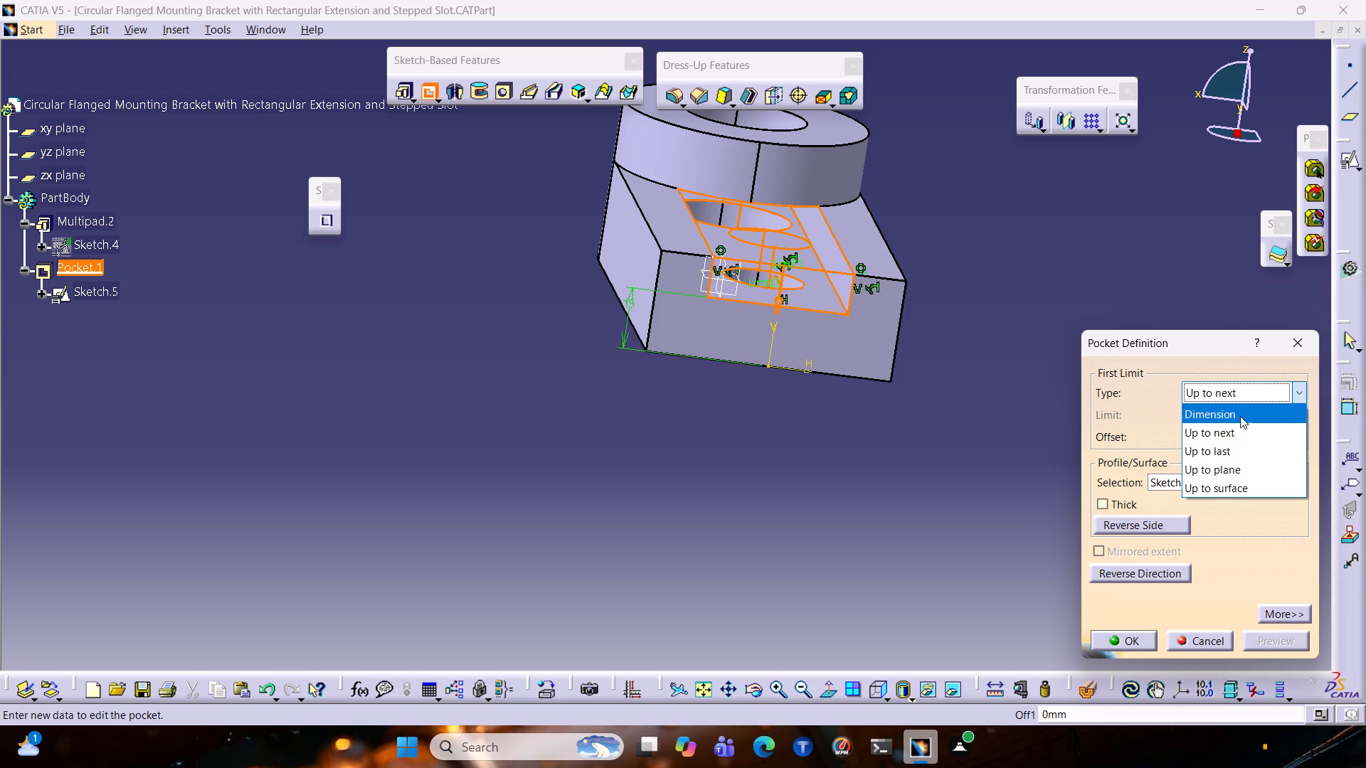
left_click_drag(1240, 412, 1127, 419)
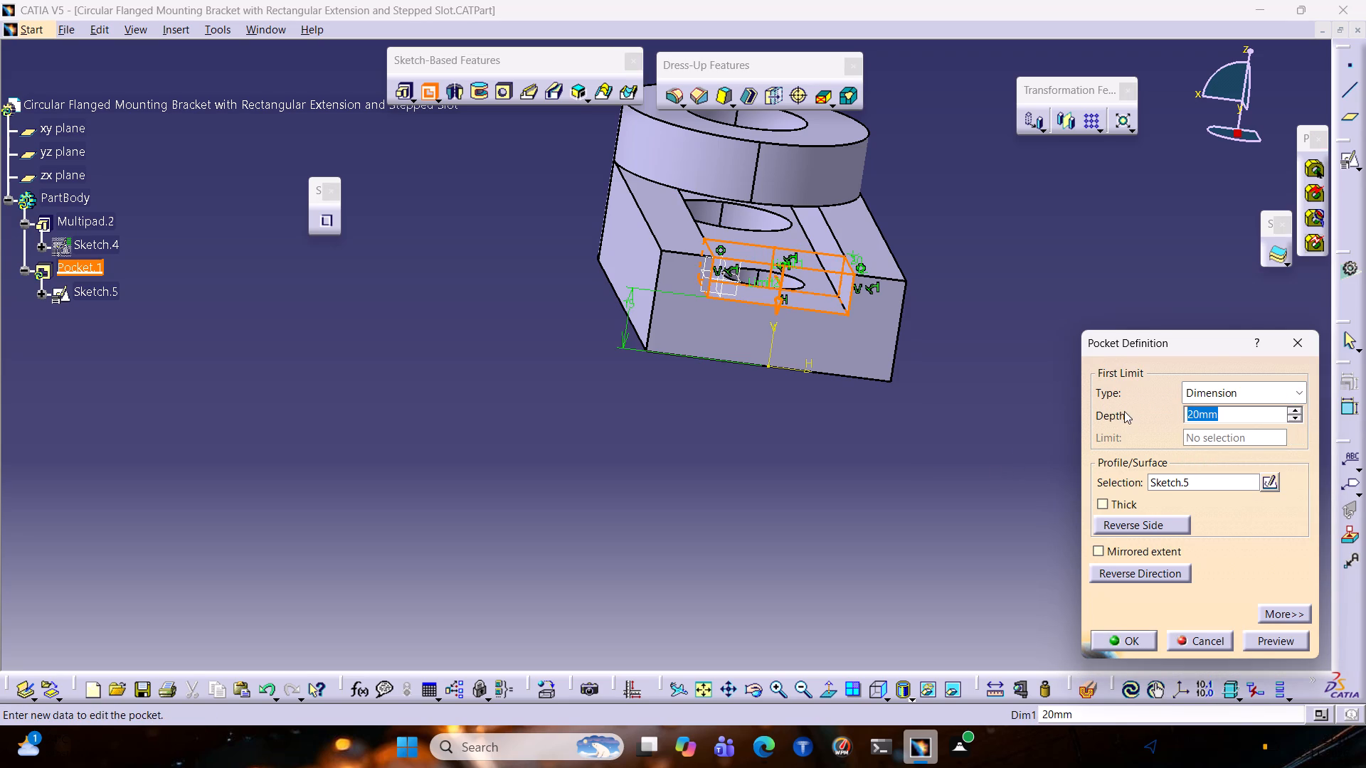
type("25")
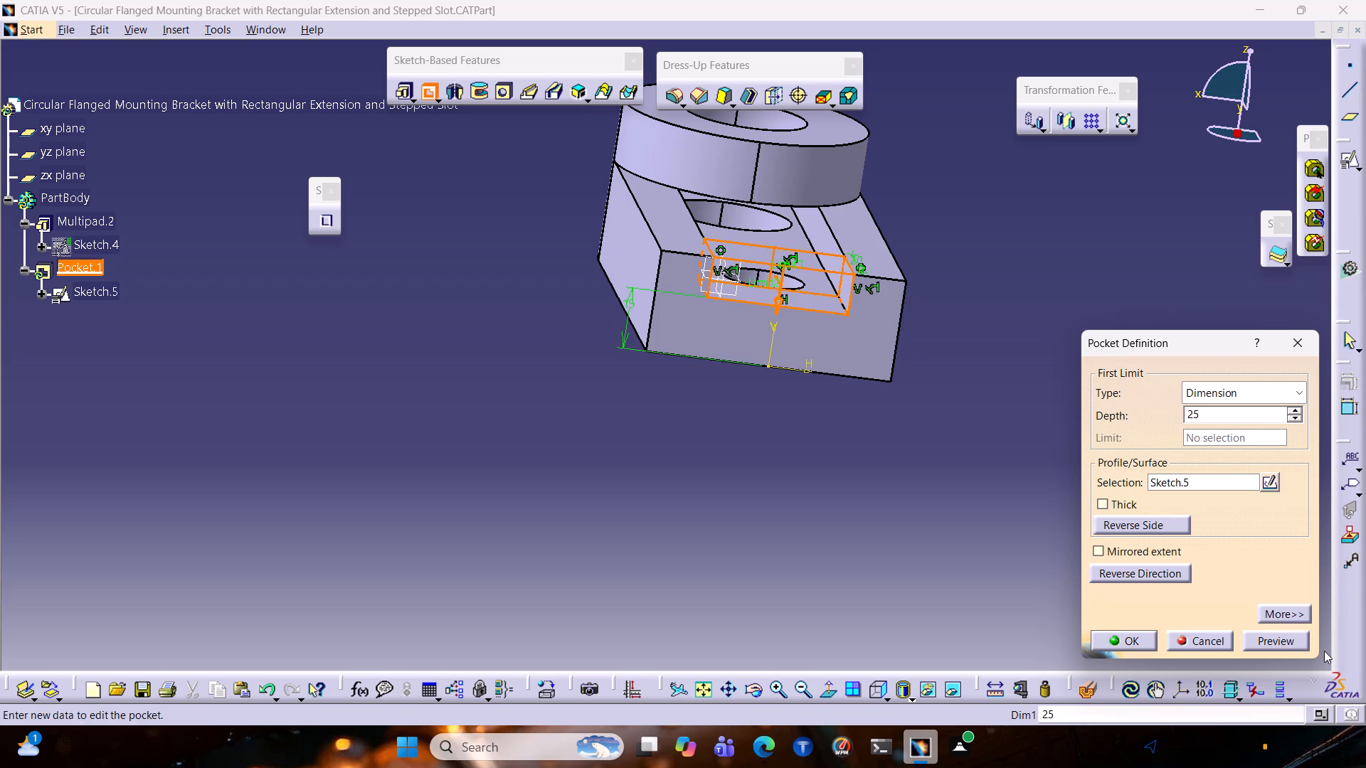
left_click(1297, 645)
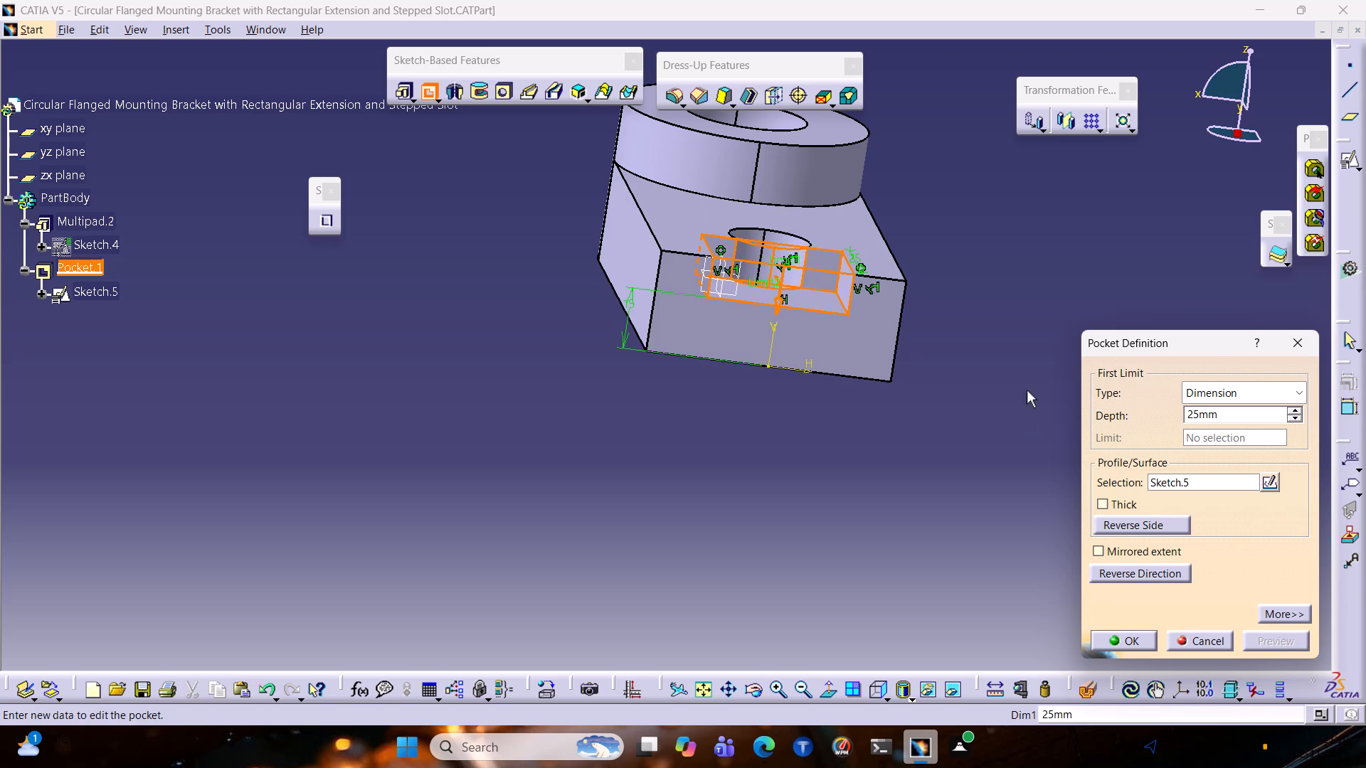
middle_click_drag(1001, 441, 864, 428, "ctrl")
middle_click_drag(861, 457, 858, 398)
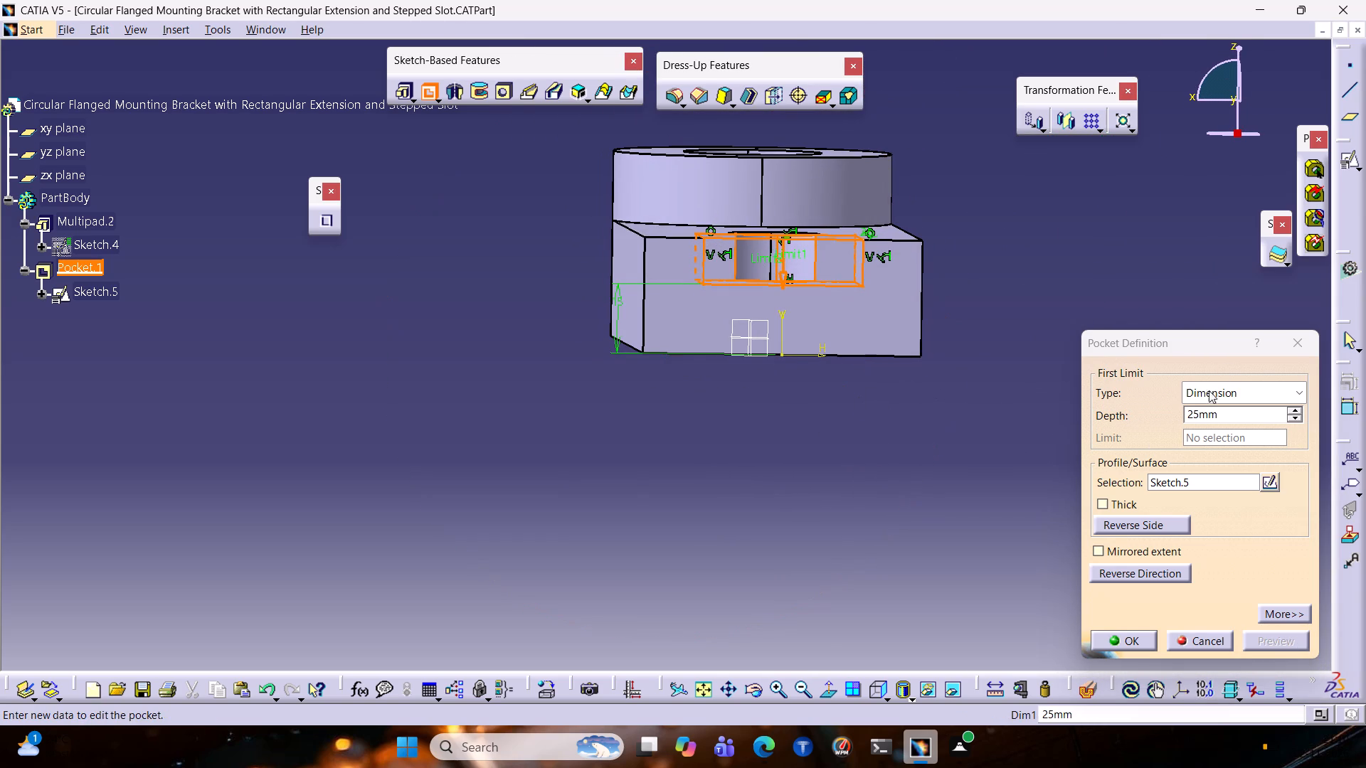
Set the pocket depth to 15 mm, preview it and create the slot pocket in the end face.
left_click_drag(1222, 417, 1053, 405)
type("15")
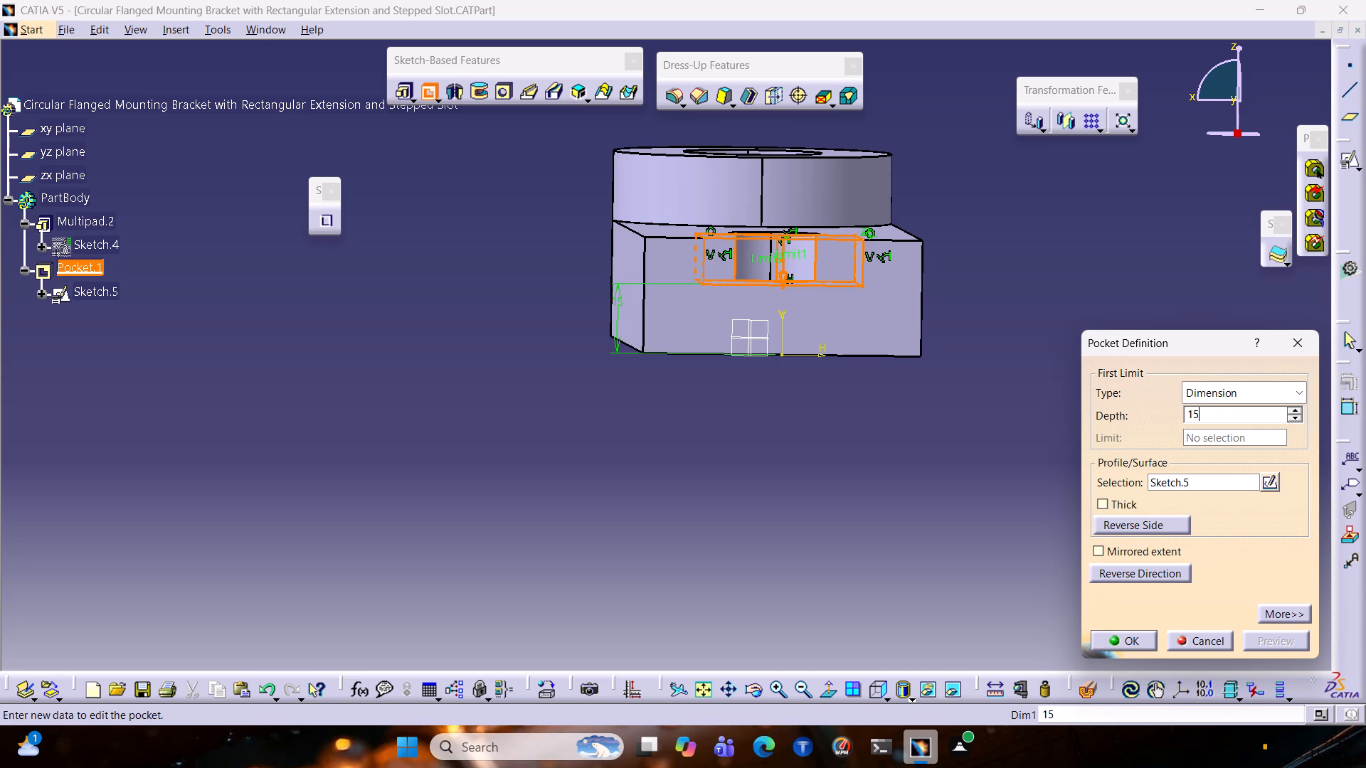
left_click(1017, 475)
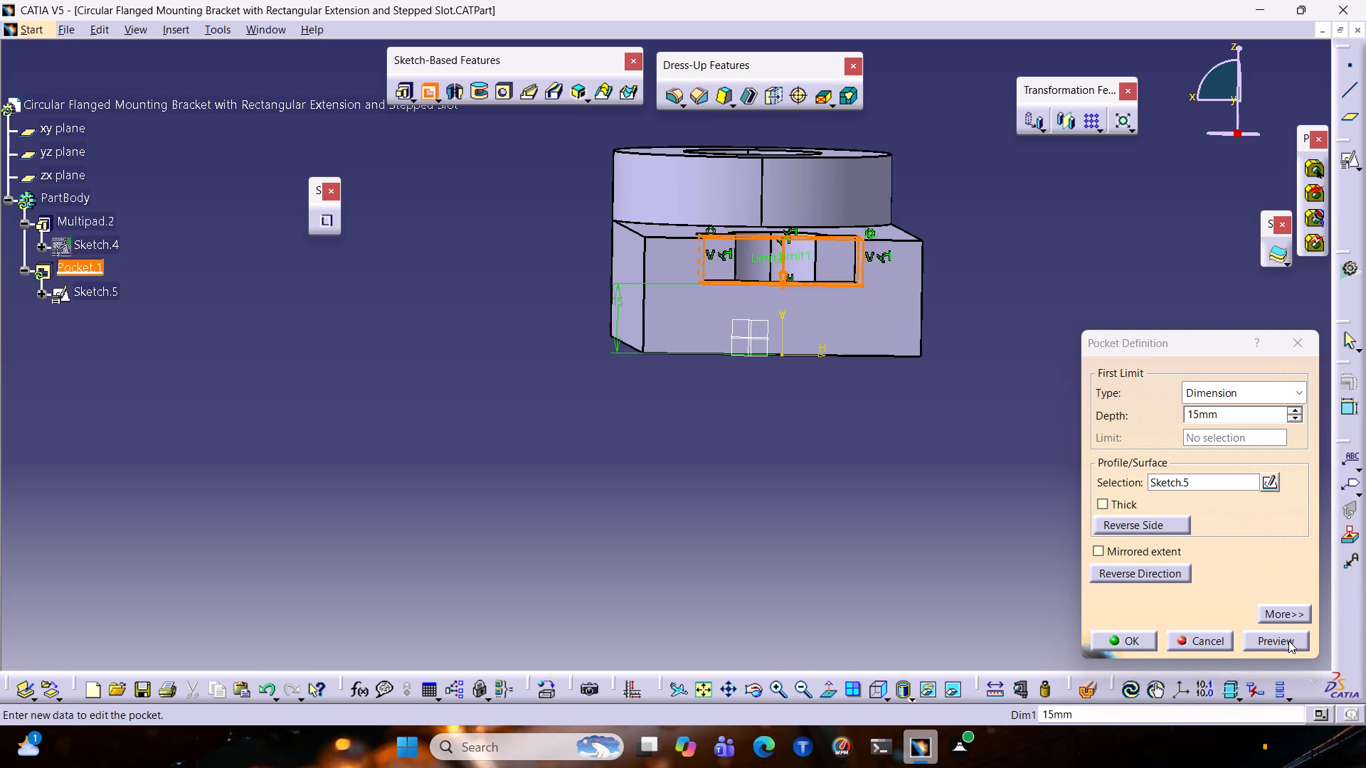
left_click(1288, 639)
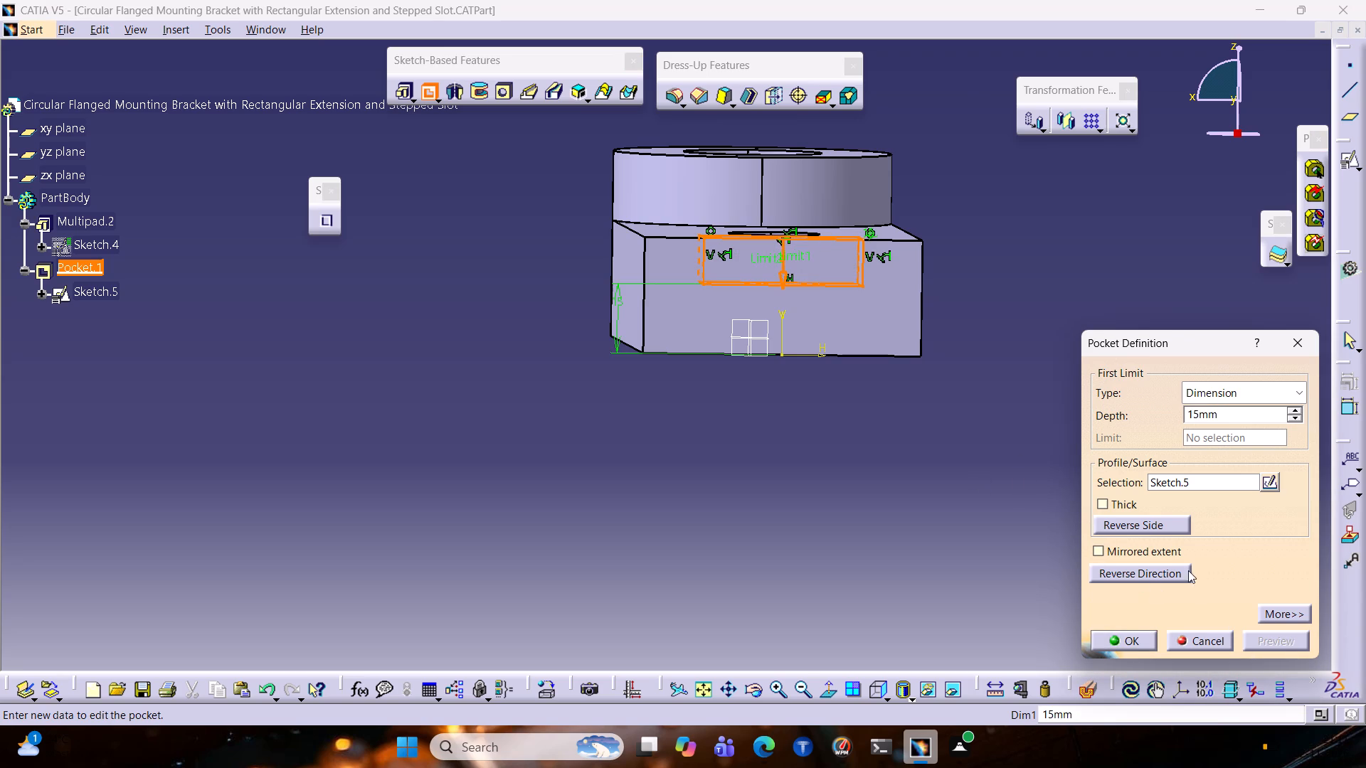
middle_click_drag(859, 415, 773, 430)
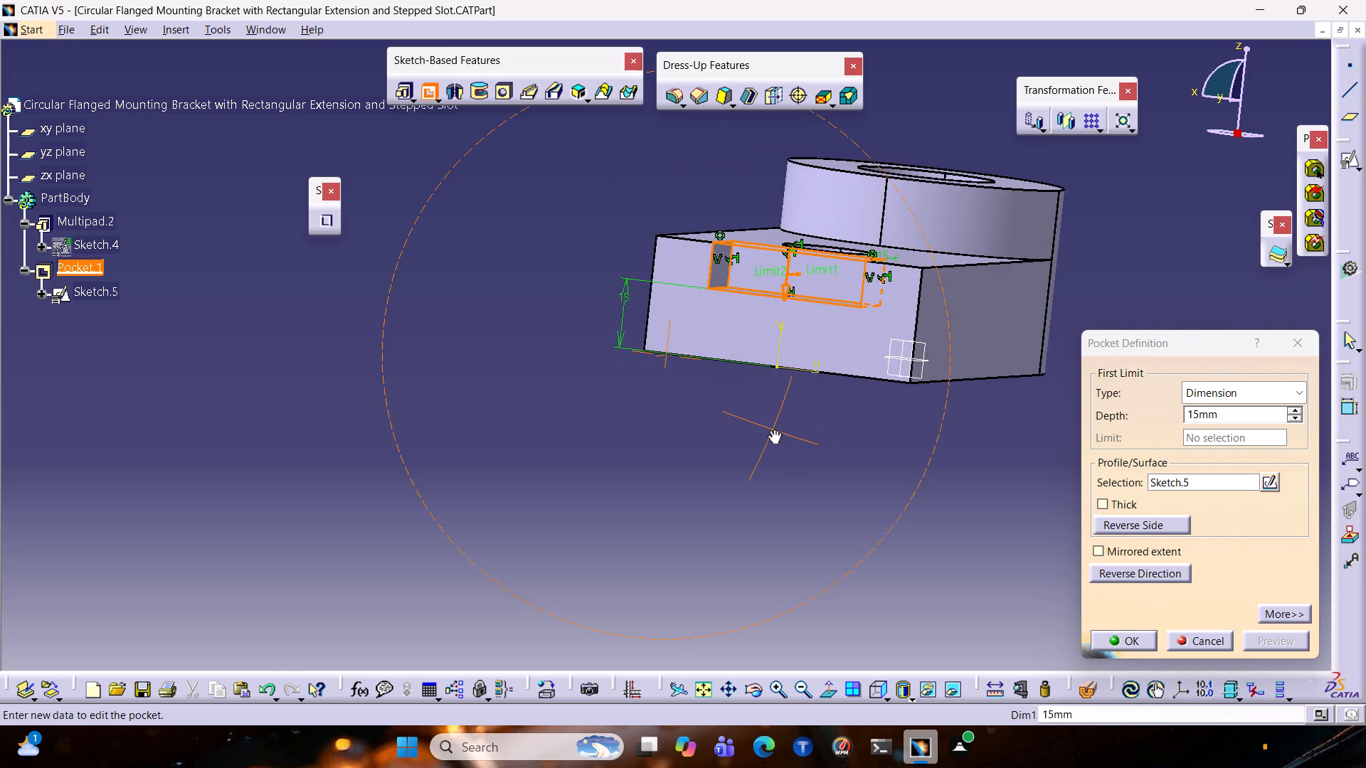
middle_click_drag(773, 430, 750, 454)
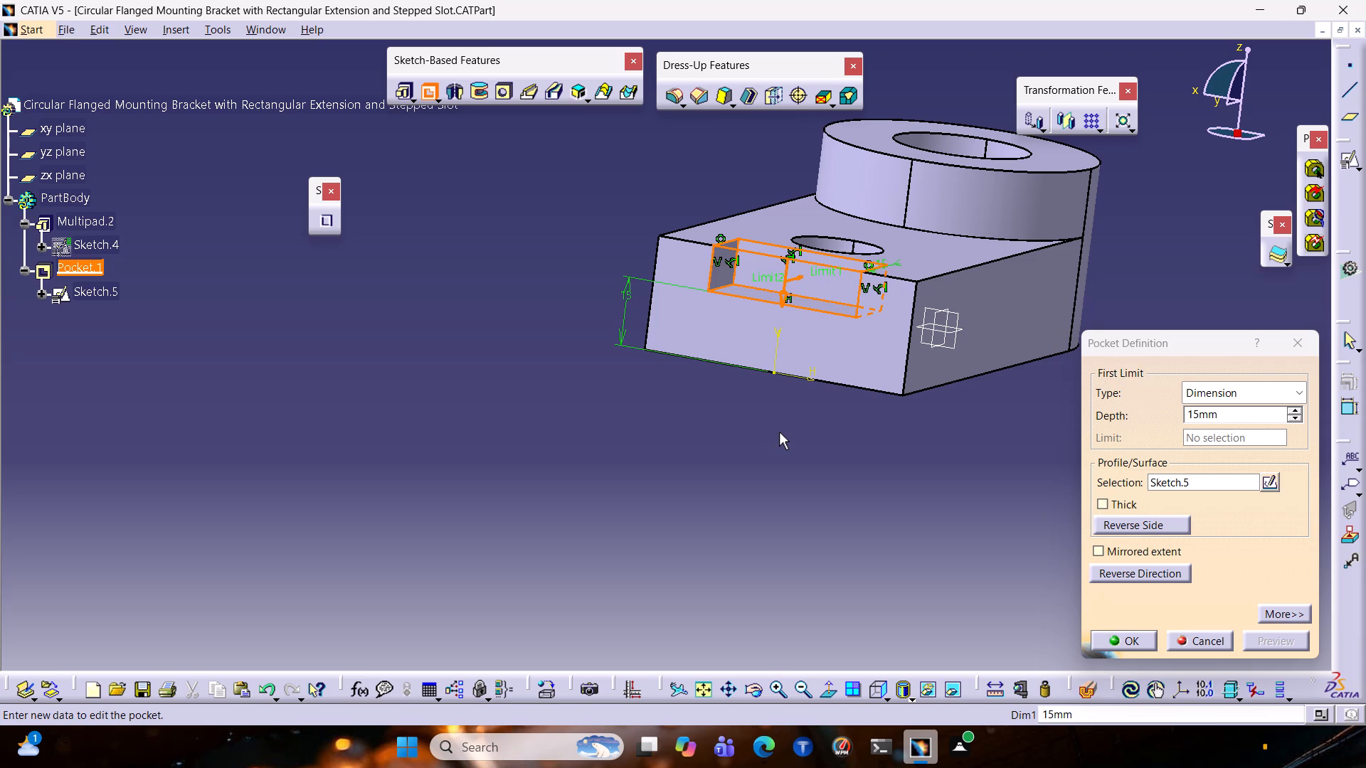
scroll(785, 432, "down", 1)
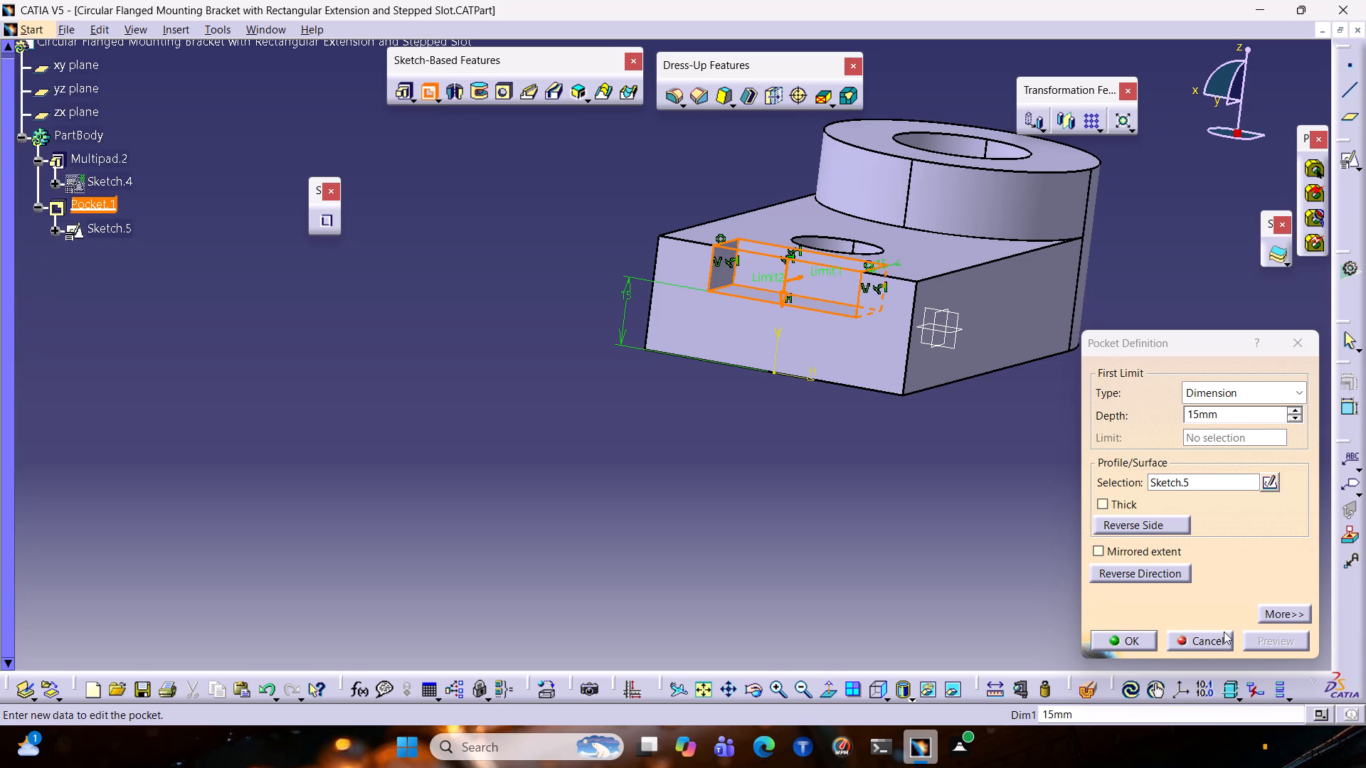
left_click(1155, 645)
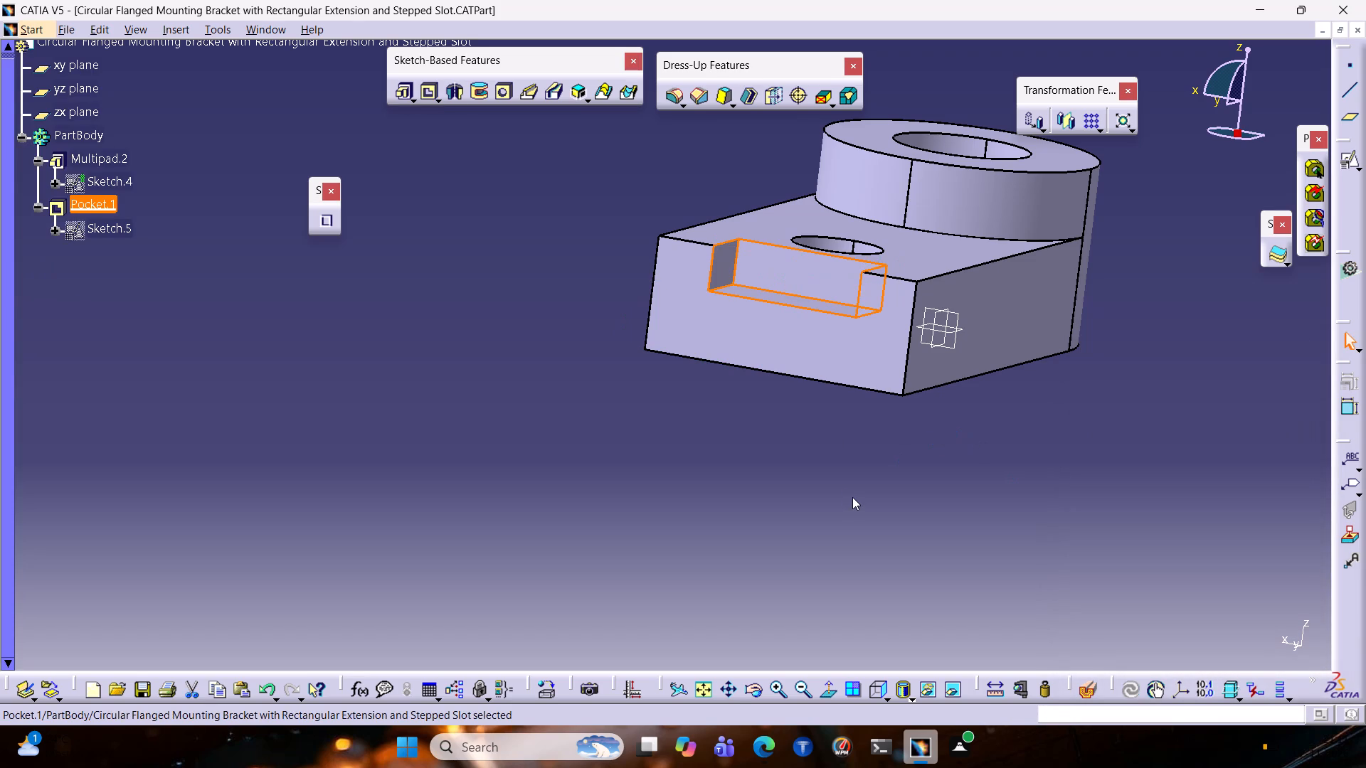
left_click(852, 496)
middle_click_drag(877, 476, 1065, 502)
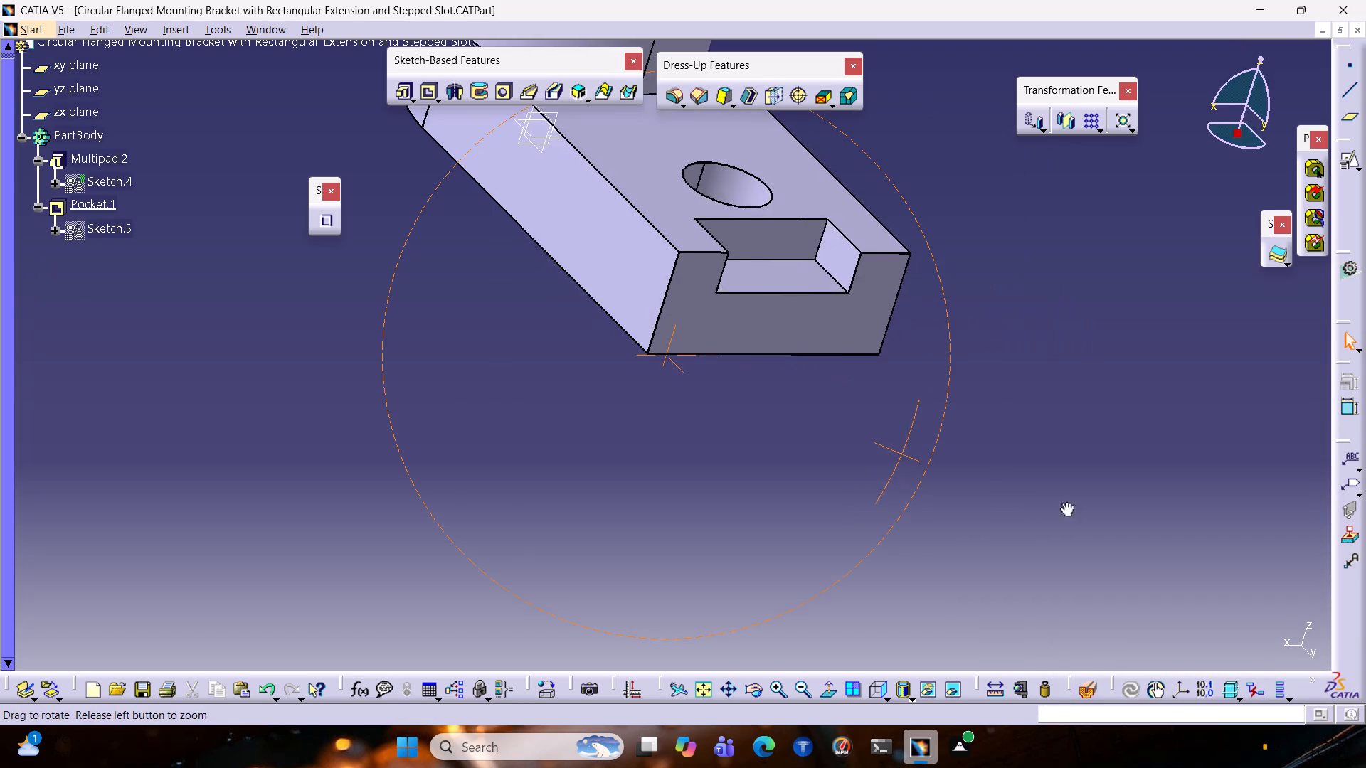
middle_click_drag(1065, 502, 913, 427)
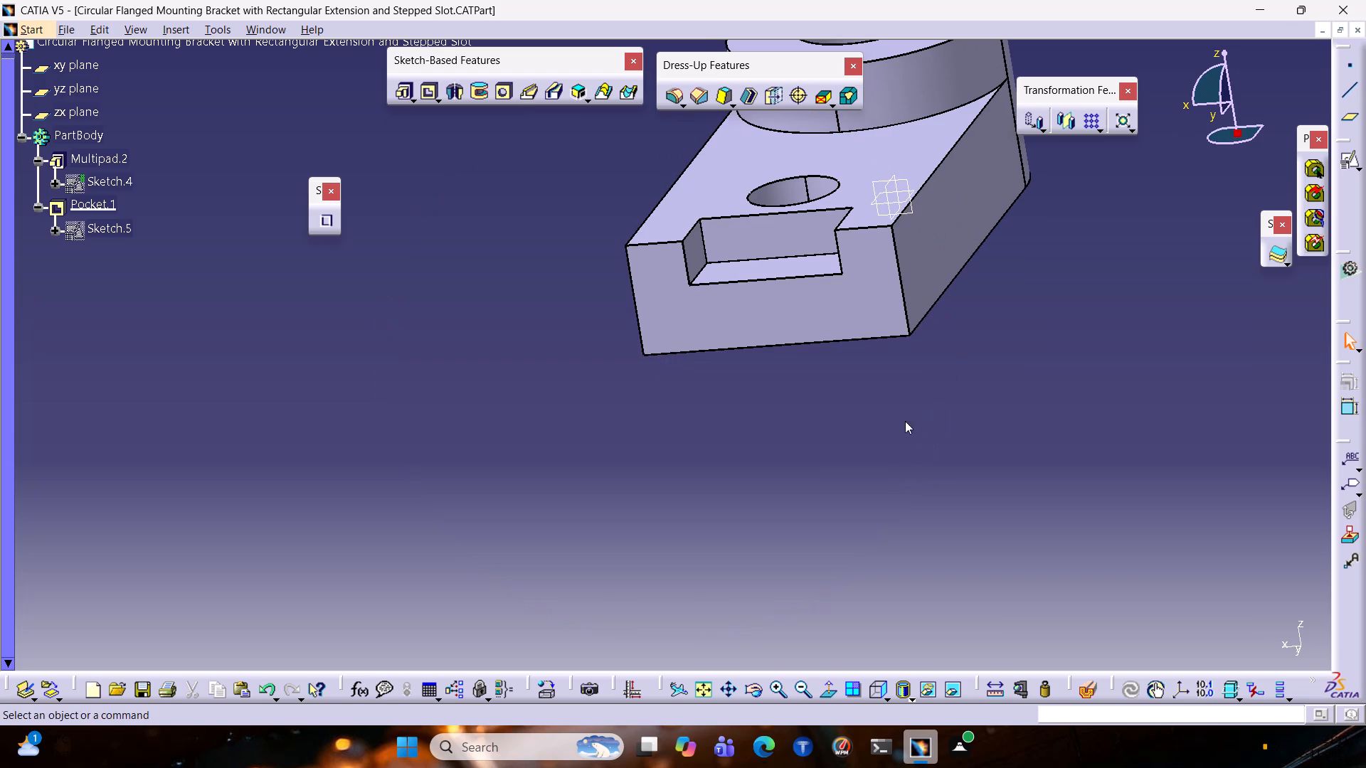
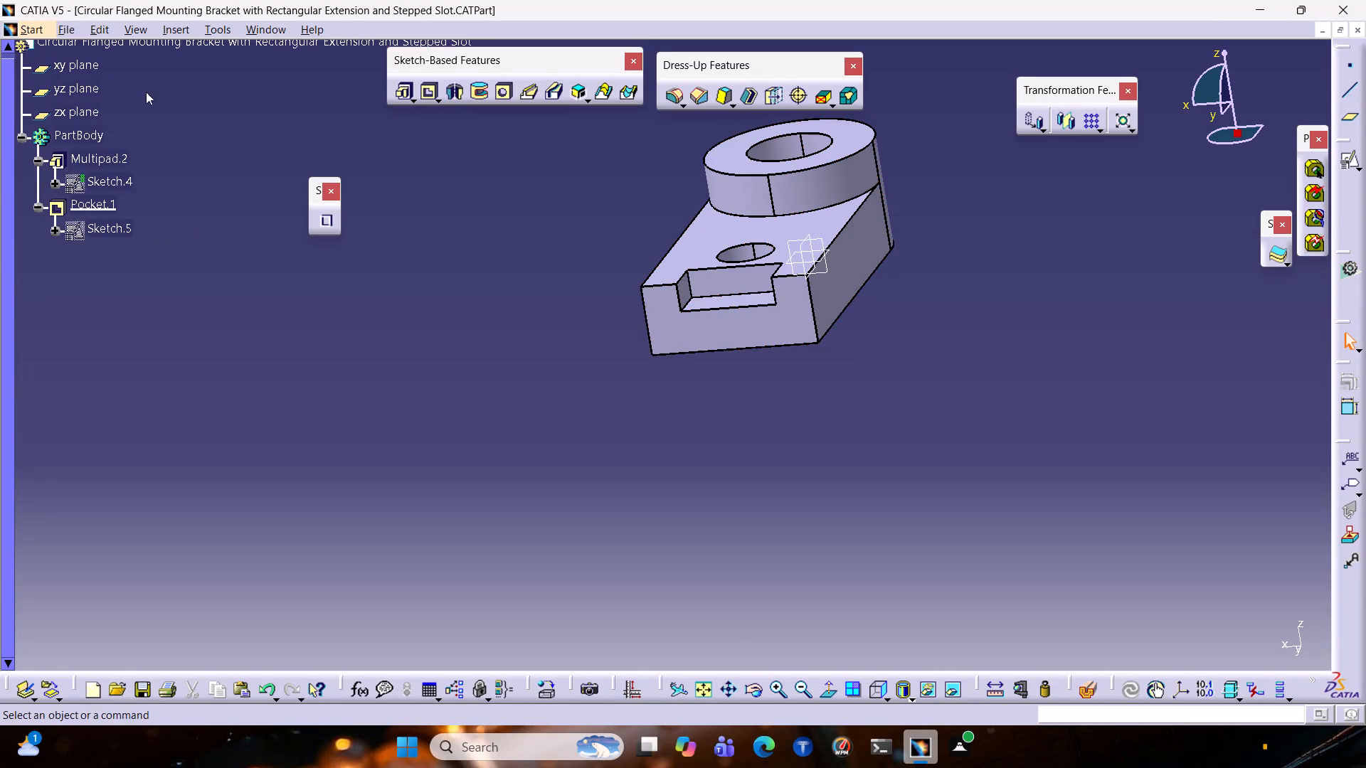
Search the documents for ortho, open the ortho 45 reference part to view it, and close only that part.
left_click(58, 28)
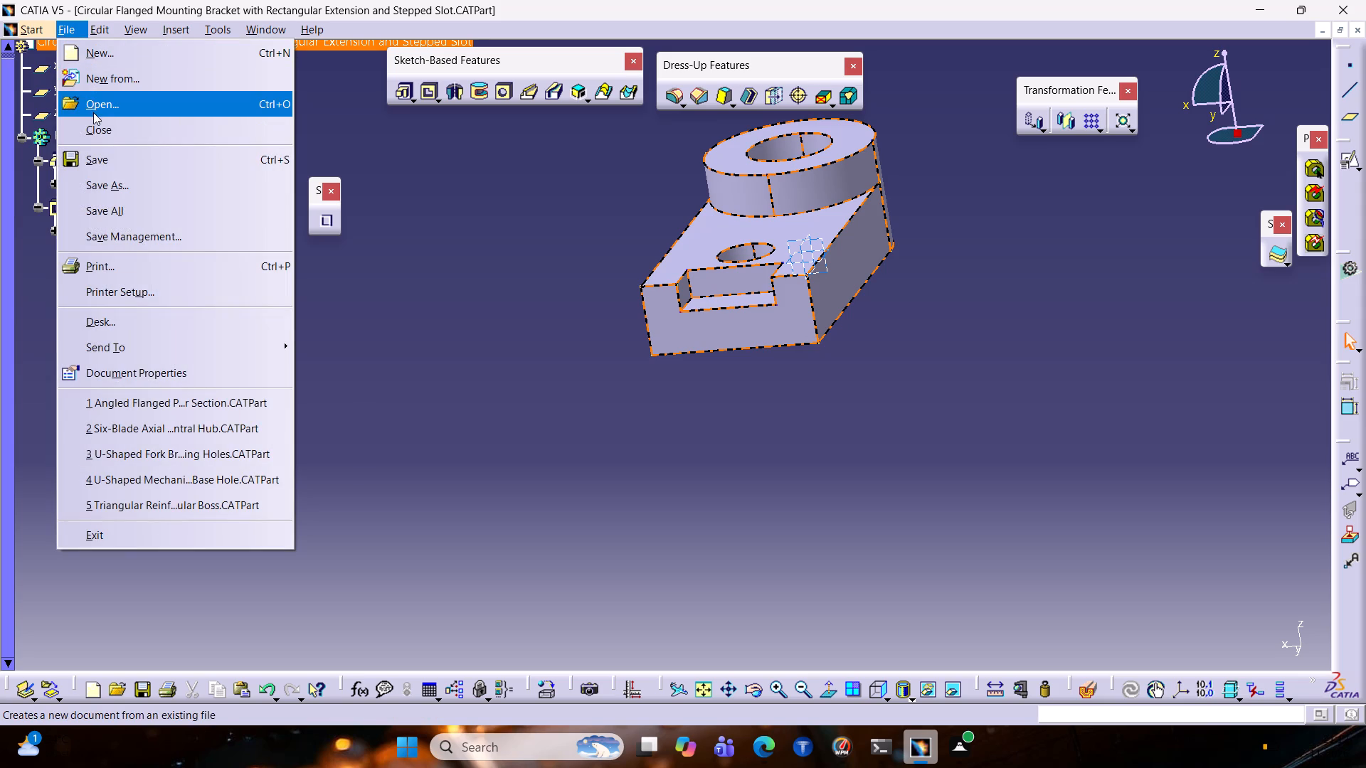
left_click(94, 112)
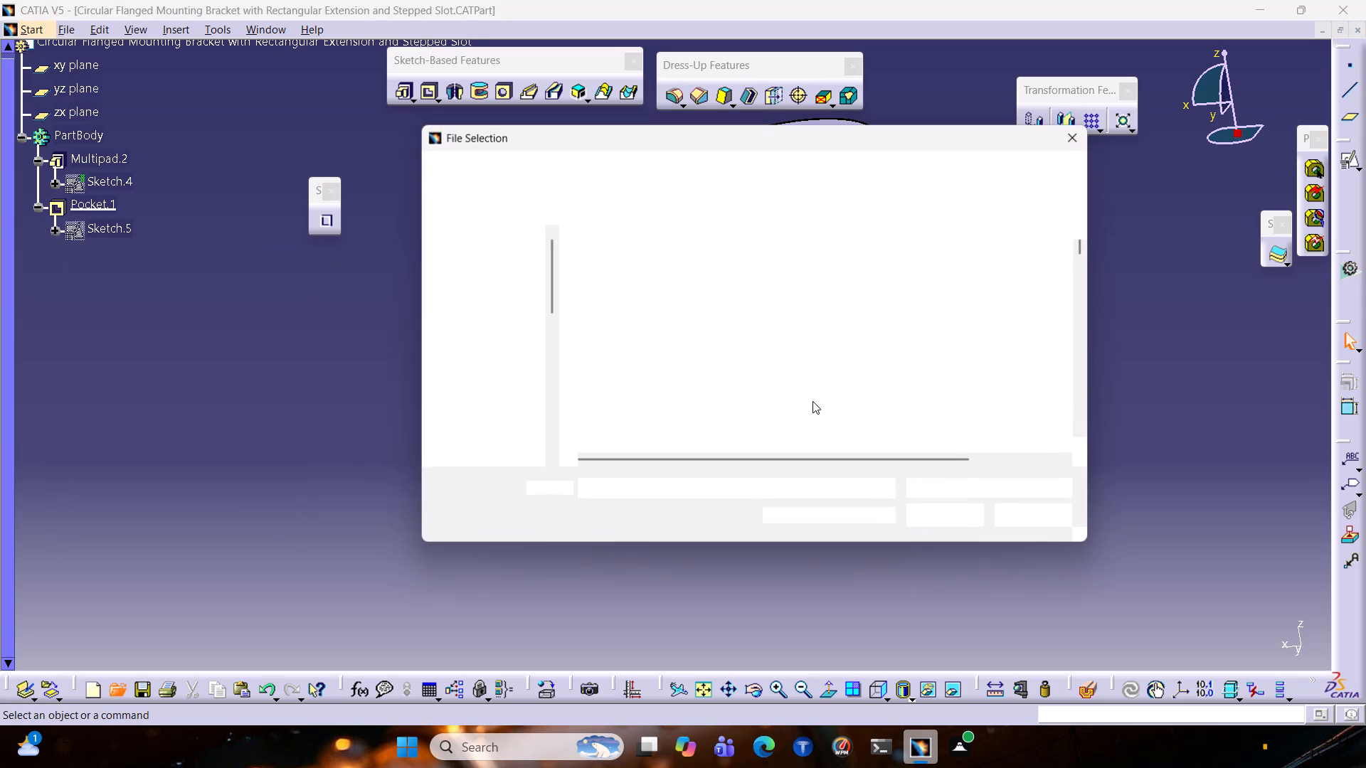
left_click(962, 180)
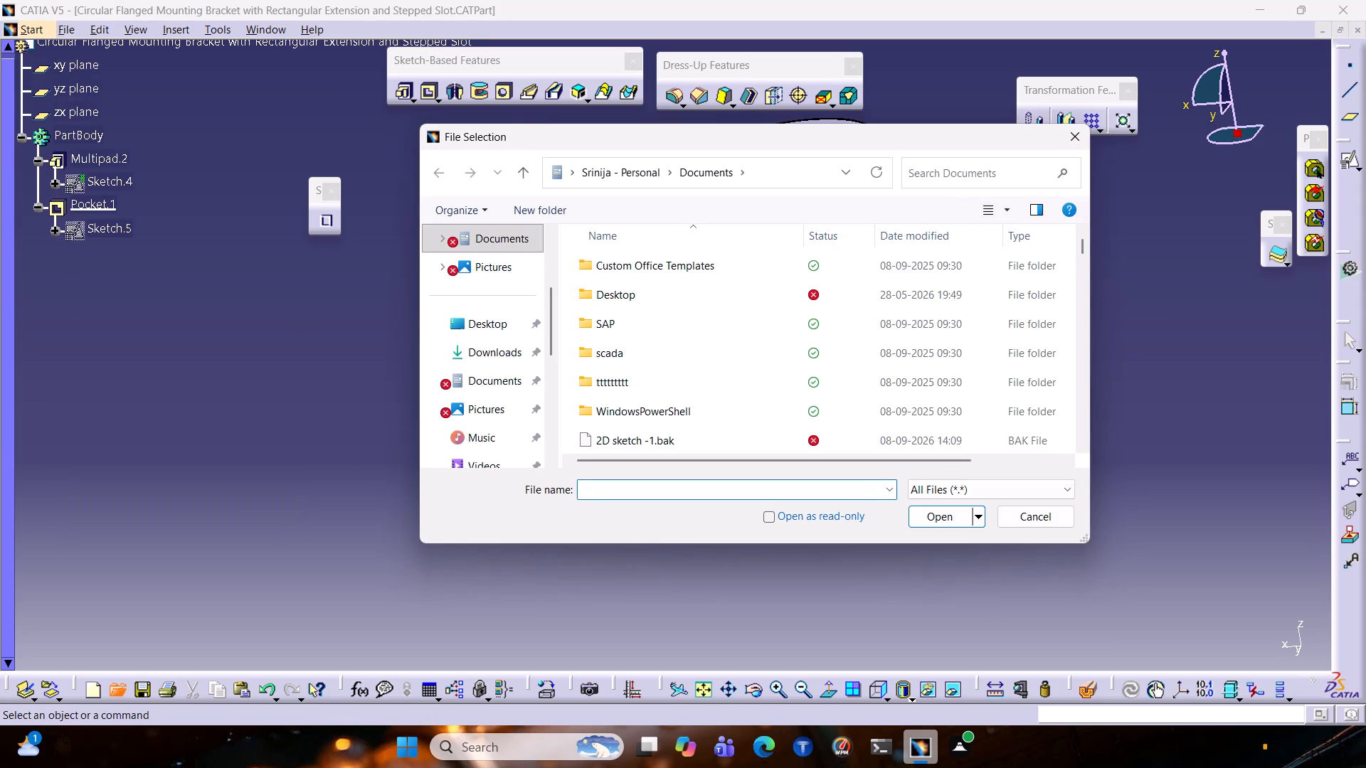
left_click(957, 178)
key("o")
key("r")
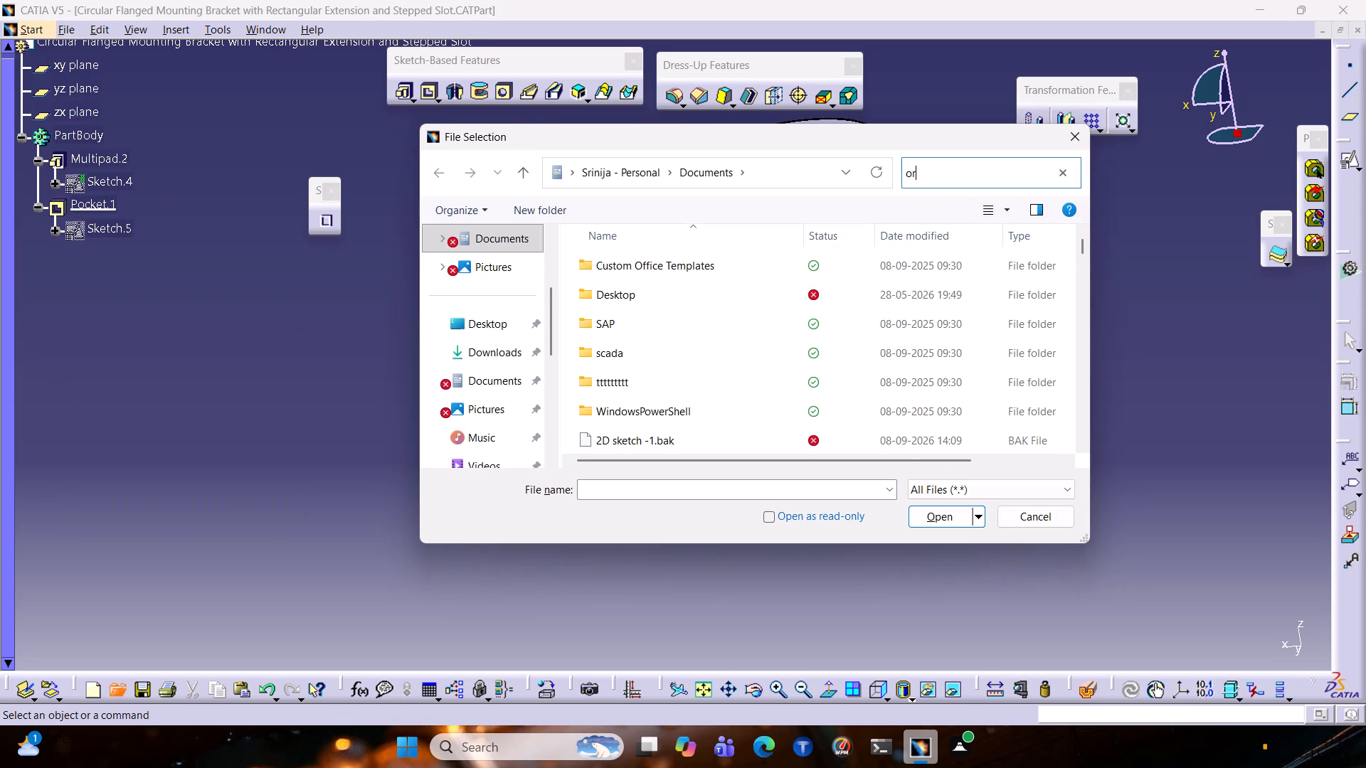
type("tho")
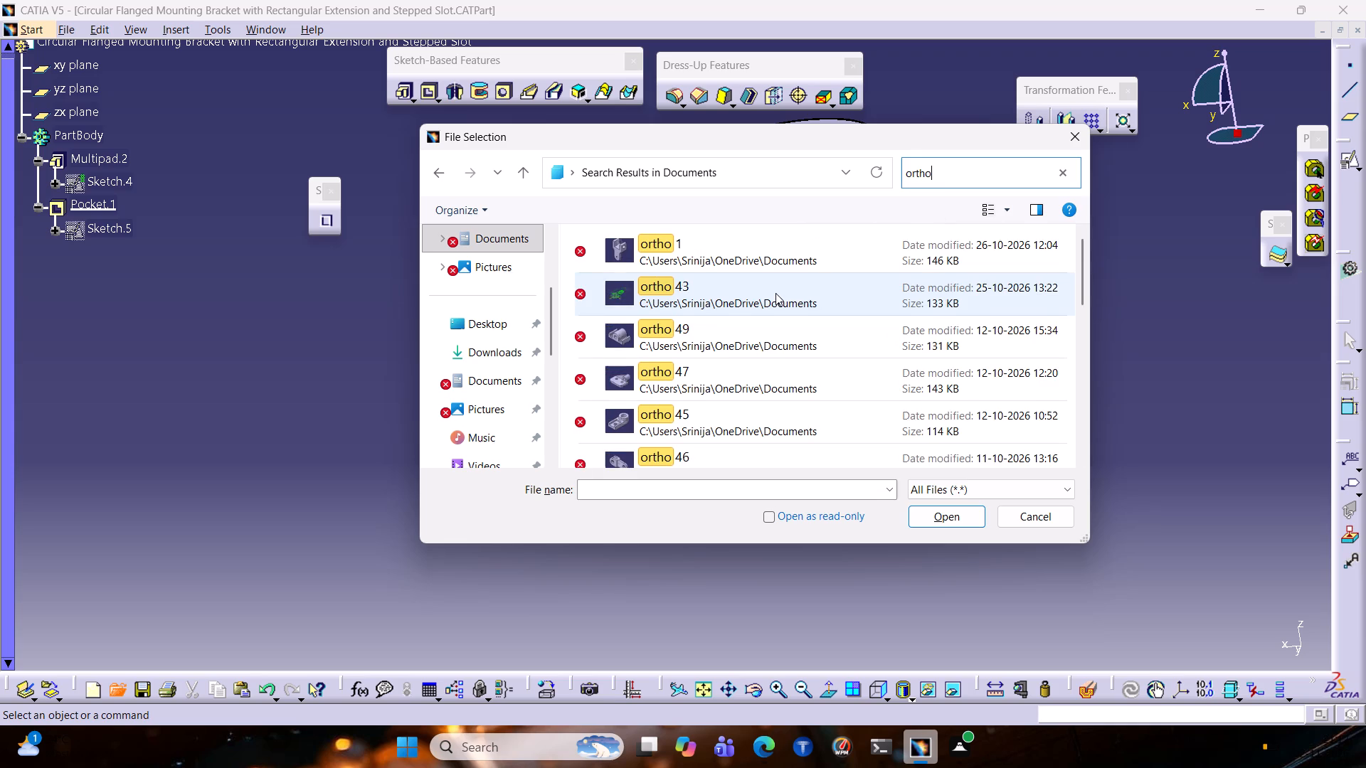
scroll(768, 299, "down", 2)
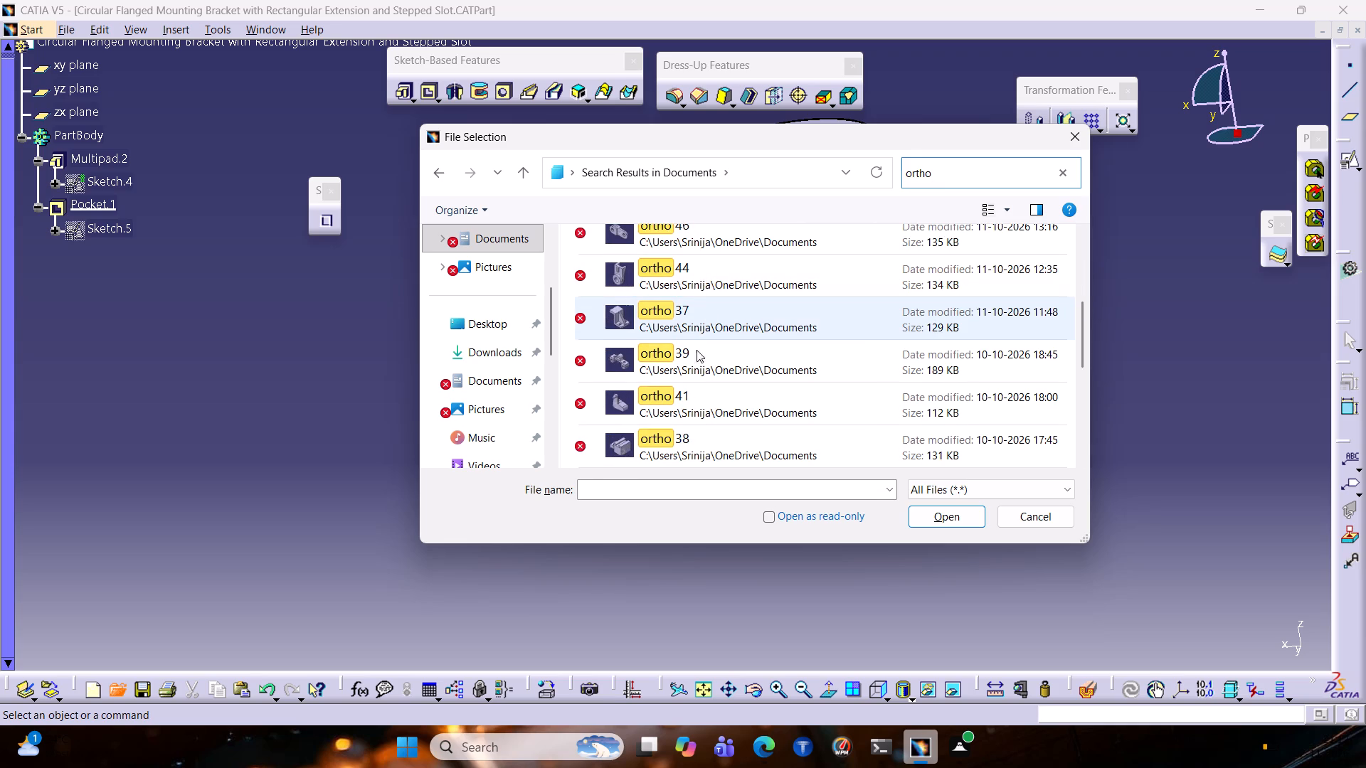
scroll(692, 360, "up", 4)
left_click(698, 409)
left_click(931, 514)
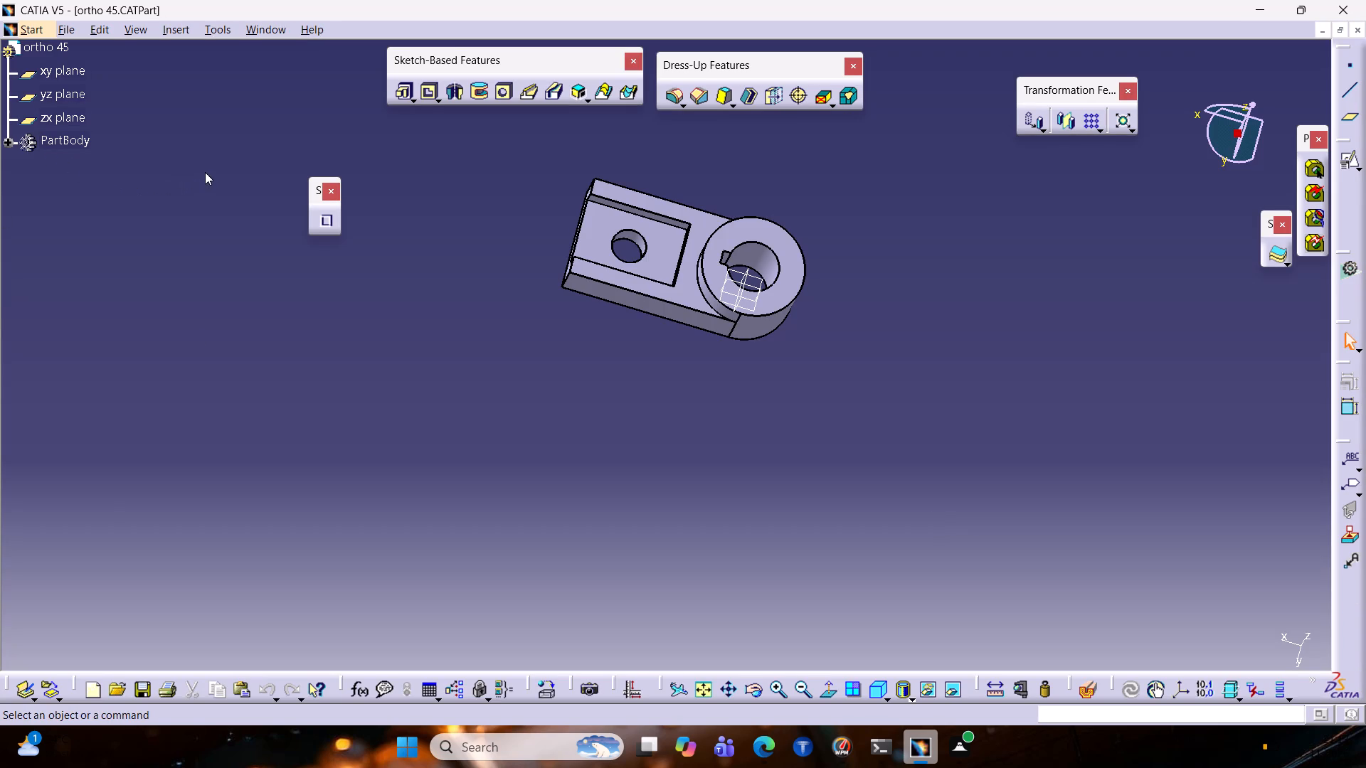
left_click(1361, 28)
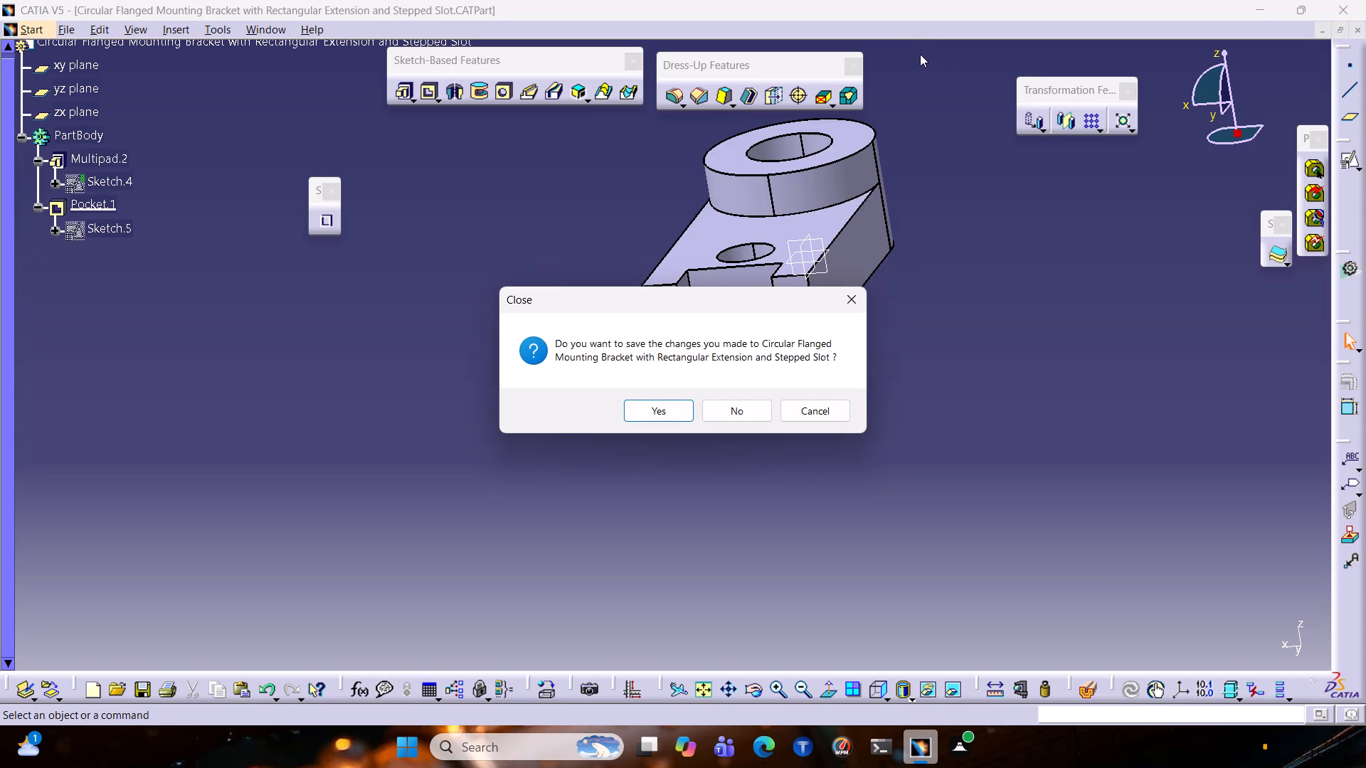
left_click(846, 299)
Edit the end-face slot pocket to a 60 mm depth and preview it before applying the change.
double_click(748, 276)
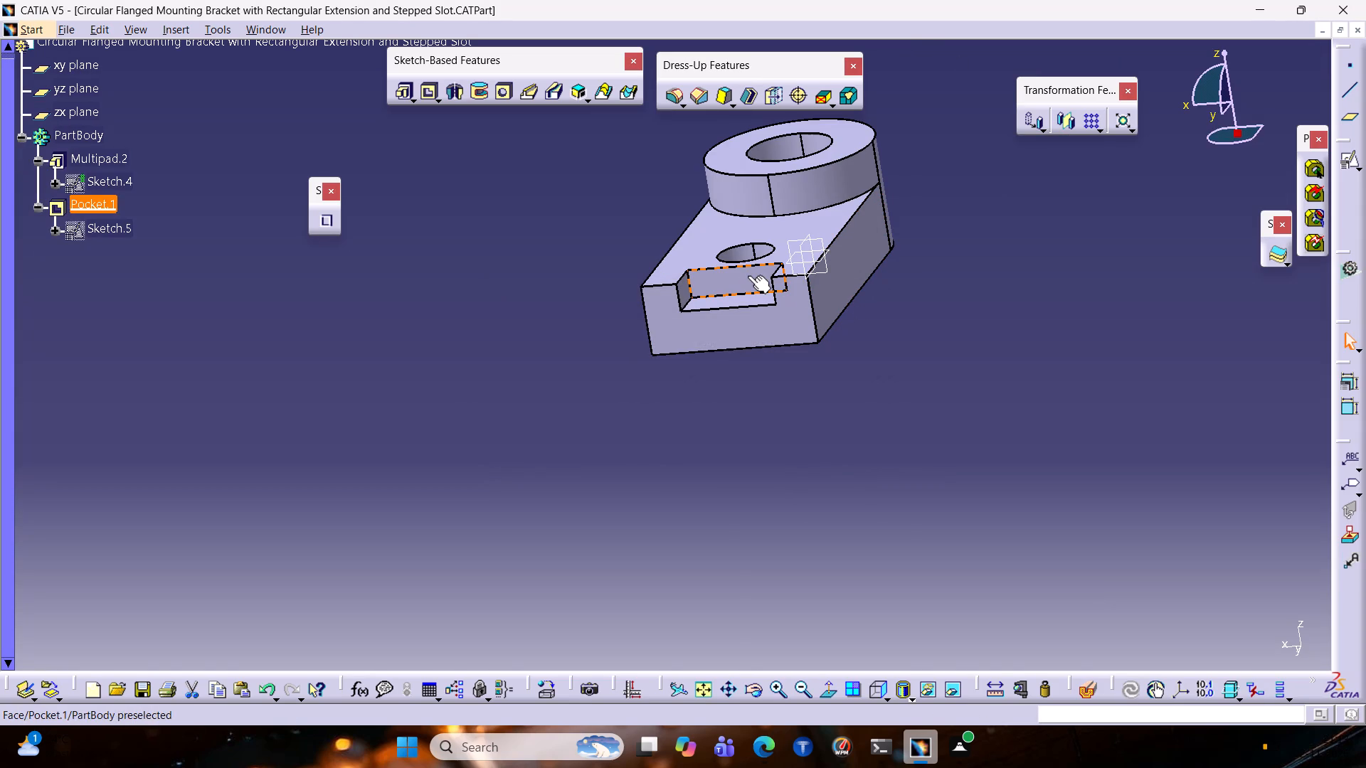
double_click(748, 275)
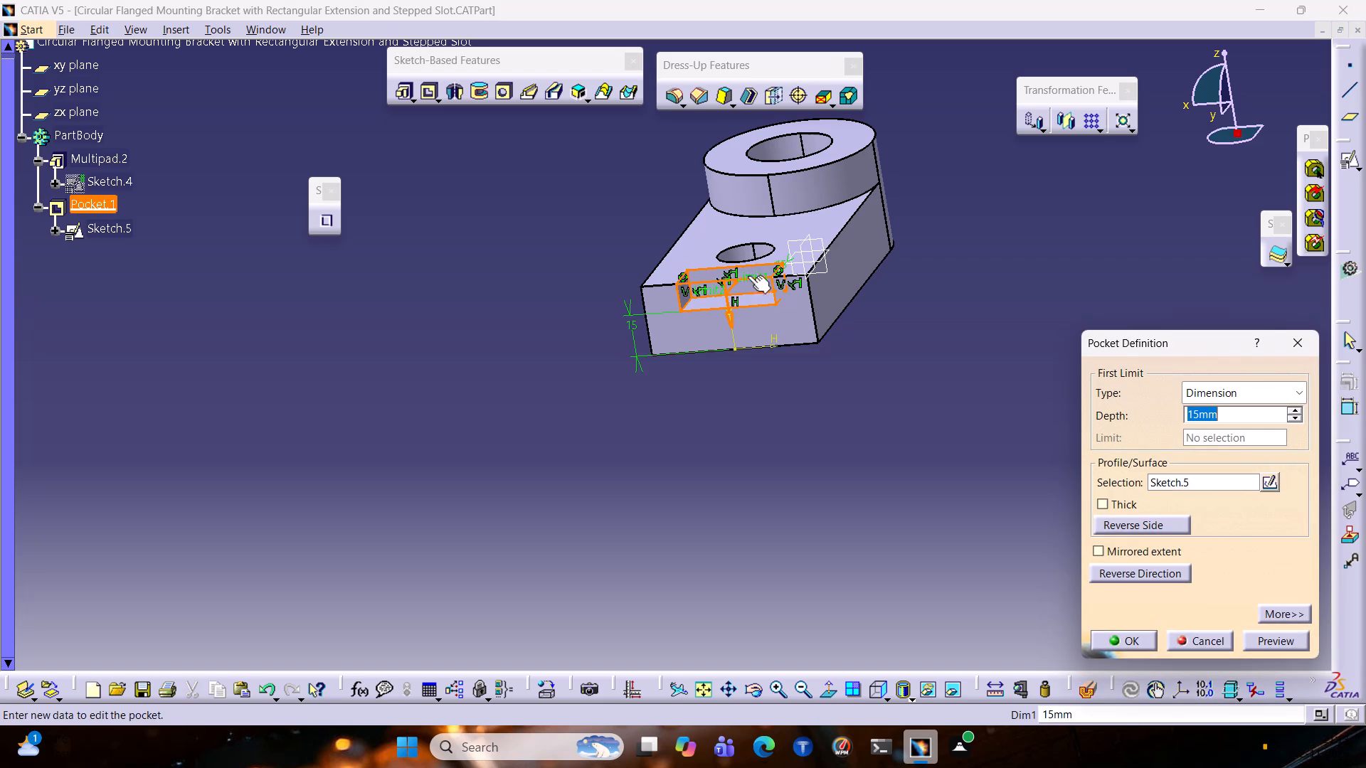
key("6")
key("0")
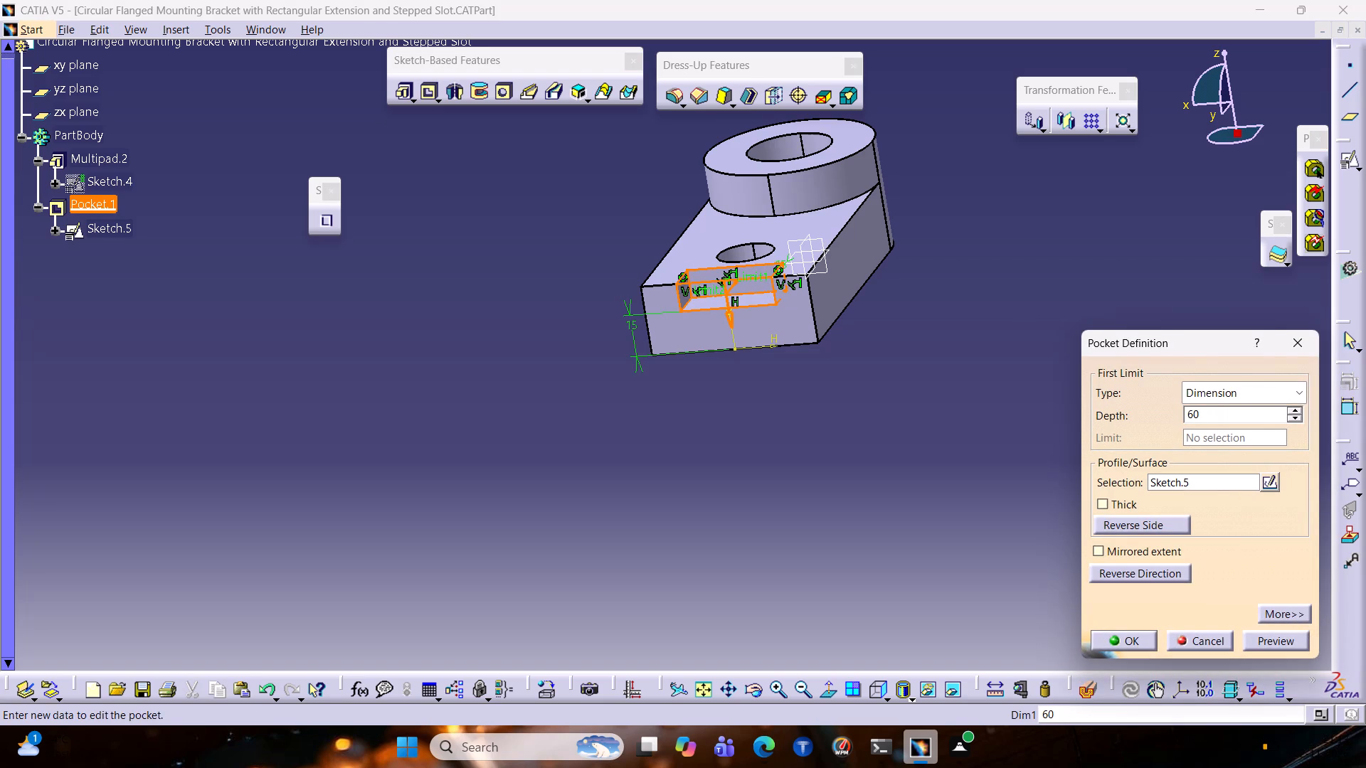
left_click(1291, 641)
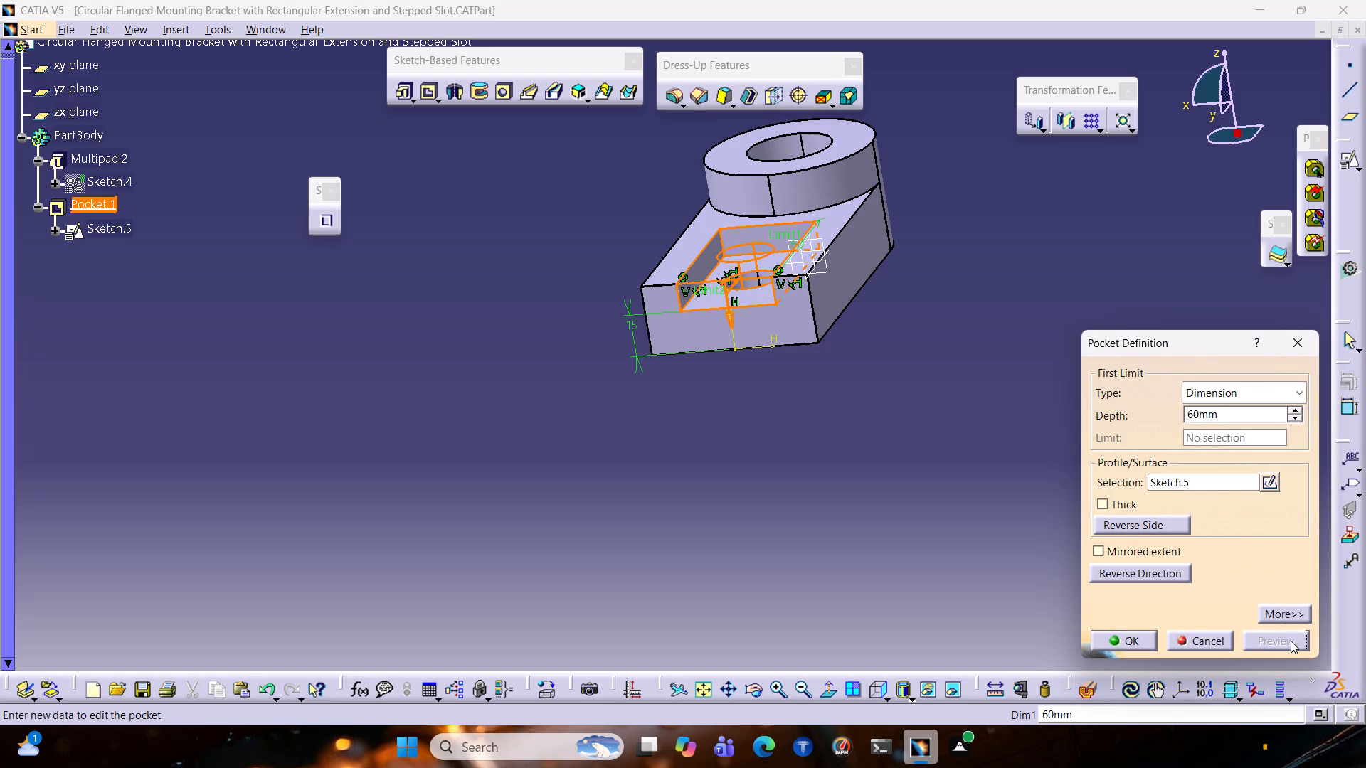
left_click(1111, 639)
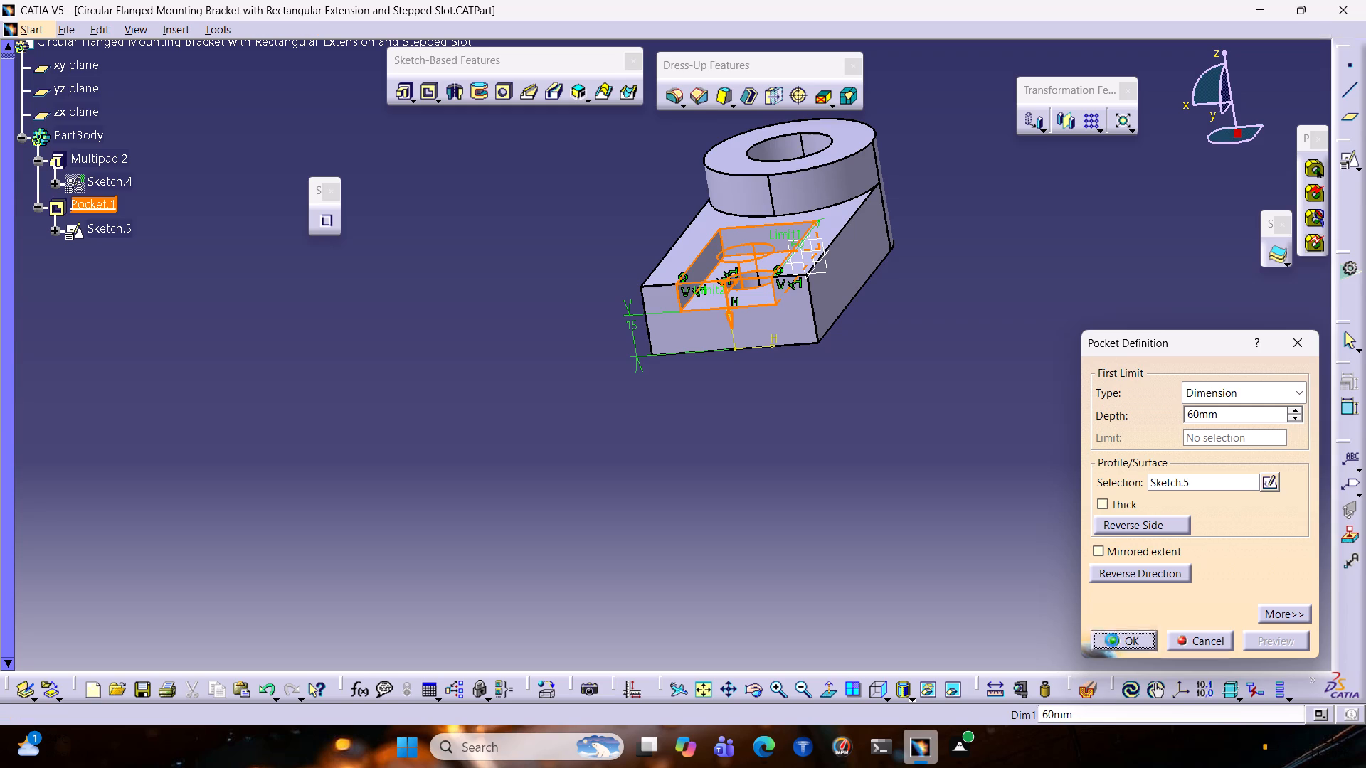
left_click(749, 426)
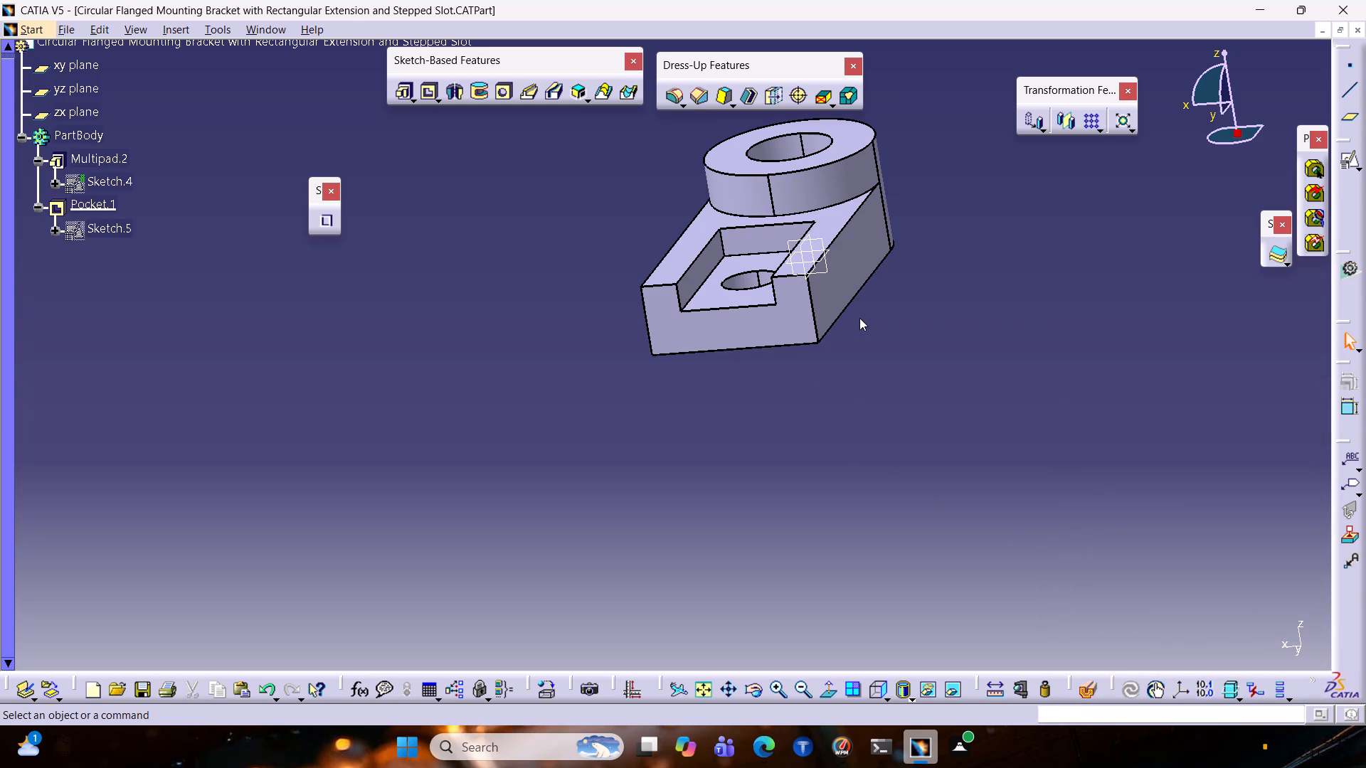
In Sketch.4, draw an 8 mm standard, non-construction line centred where the 30 mm circle meets the horizontal axis.
middle_click_drag(859, 318, 847, 446)
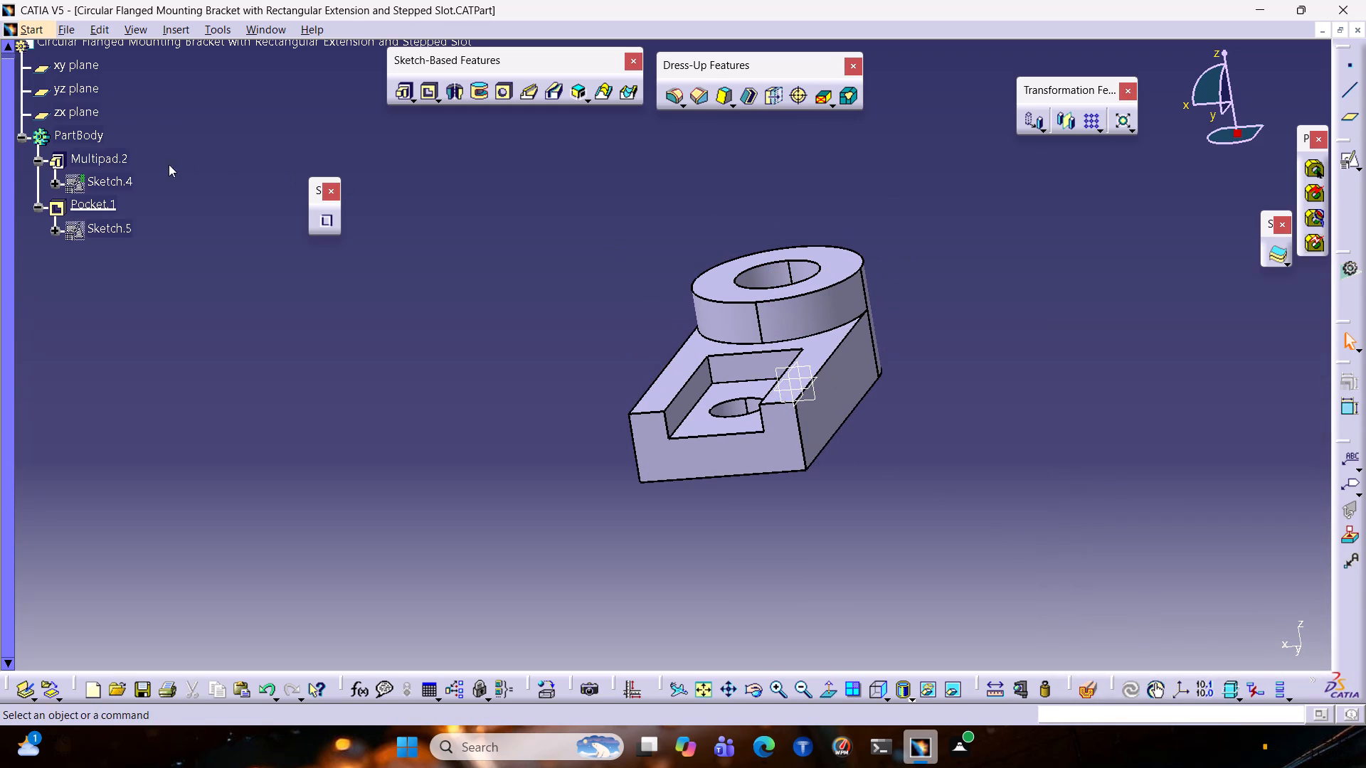
double_click(105, 176)
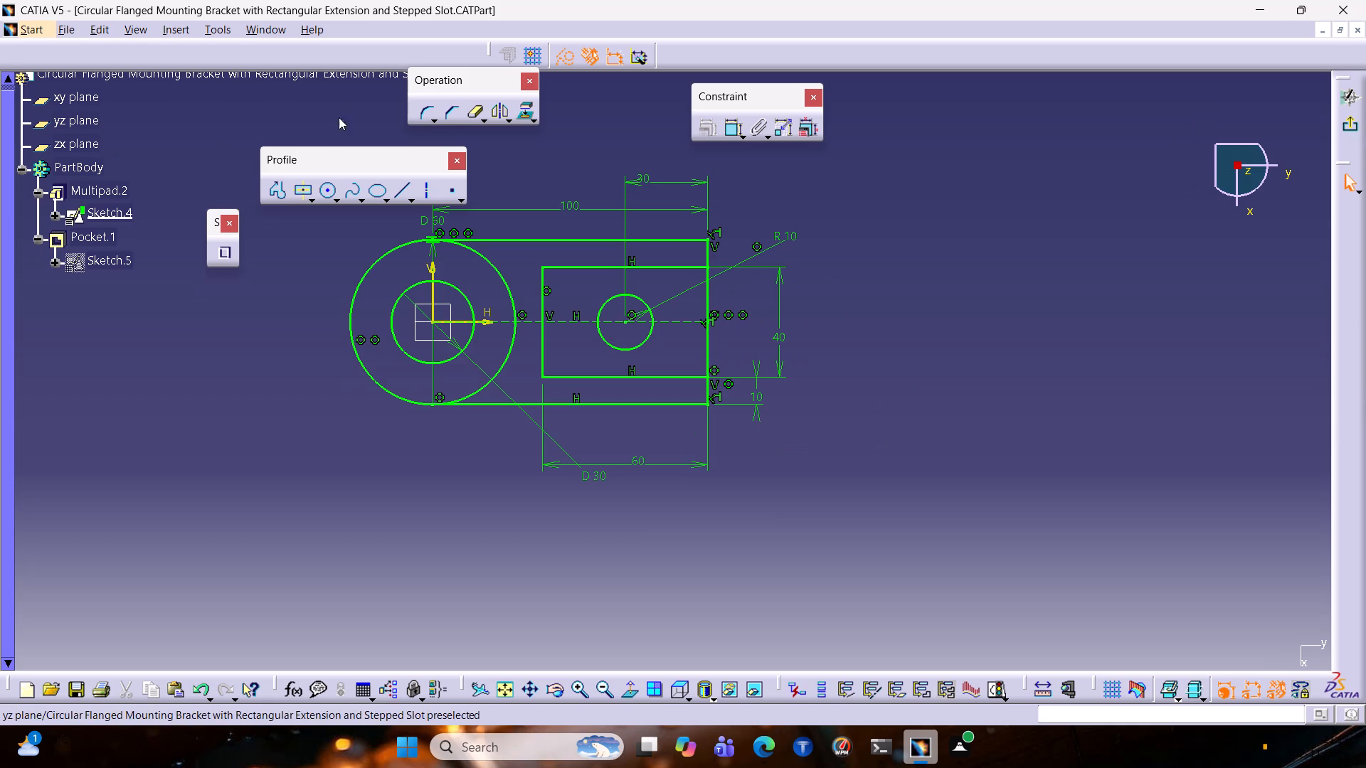
left_click(397, 194)
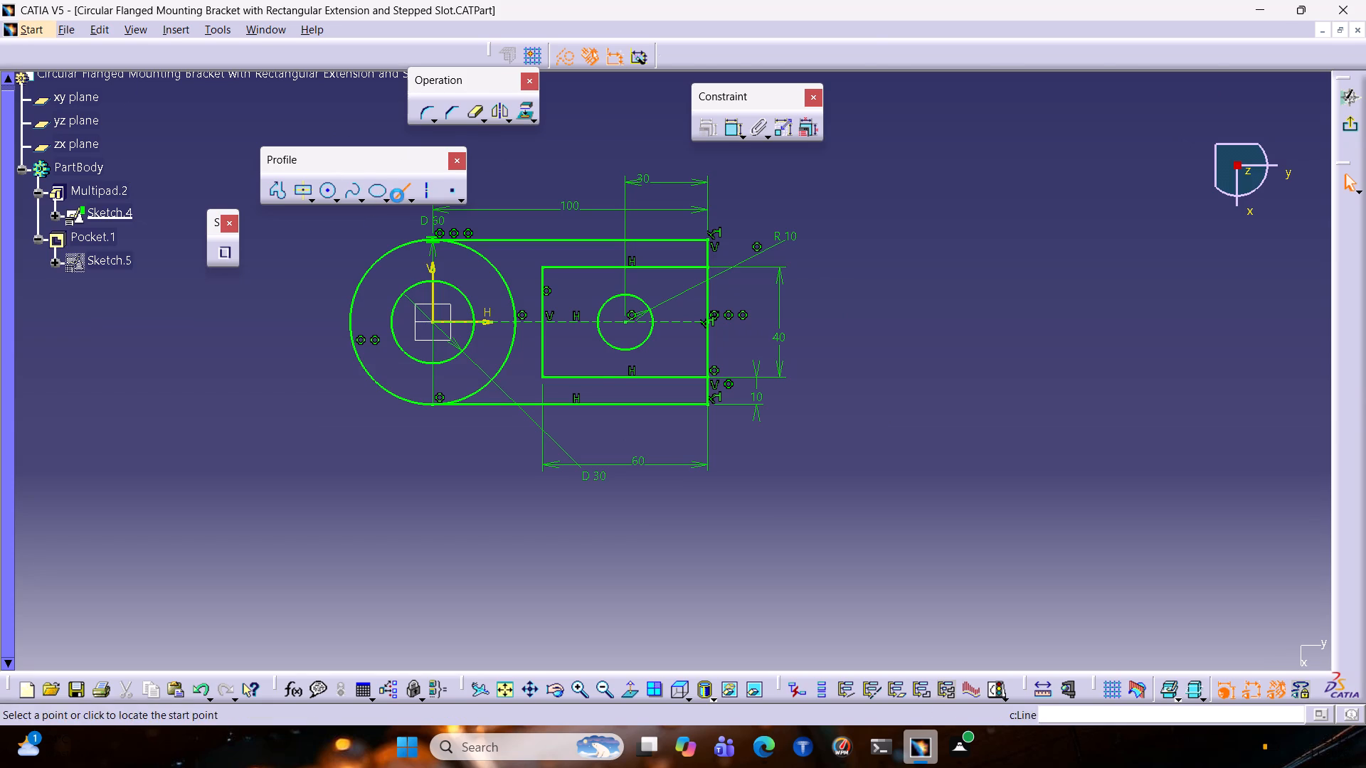
left_click(473, 319)
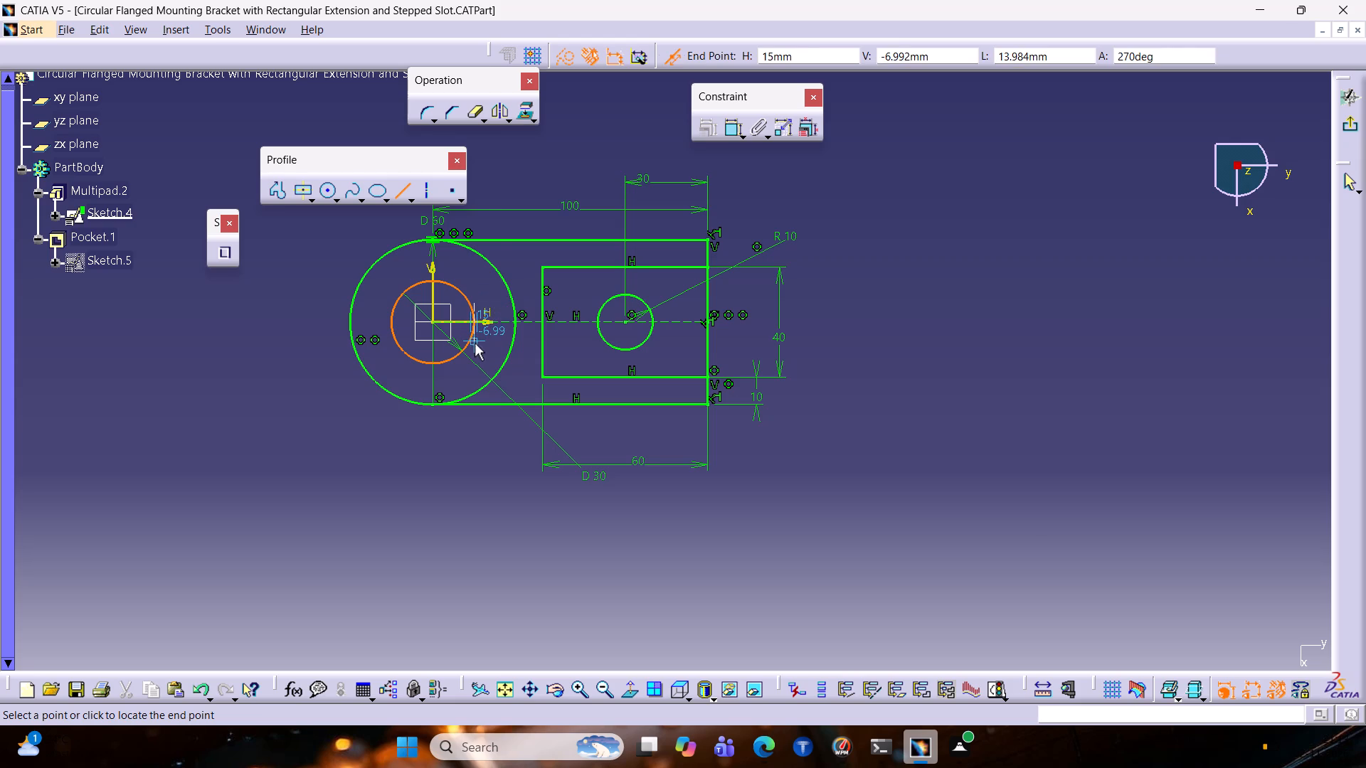
left_click(565, 57)
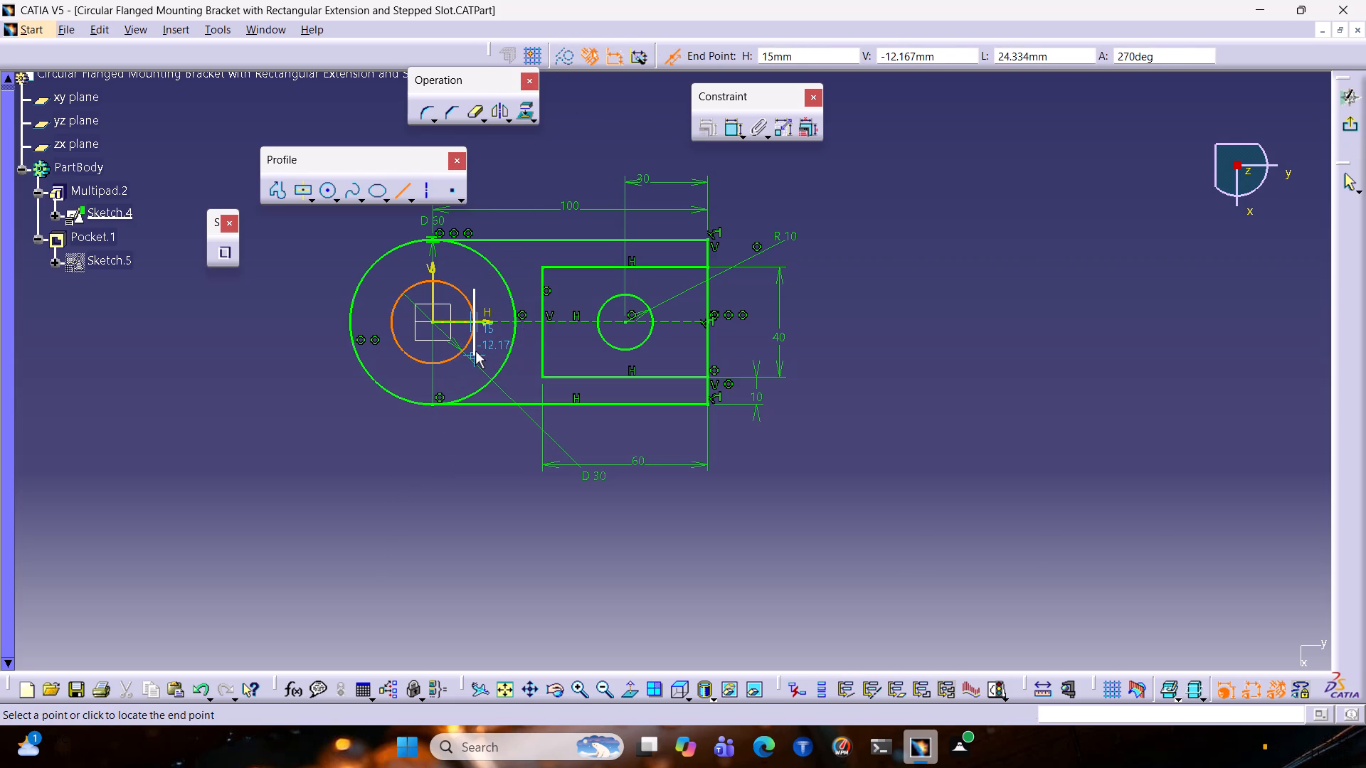
key("Tab")
key("Tab")
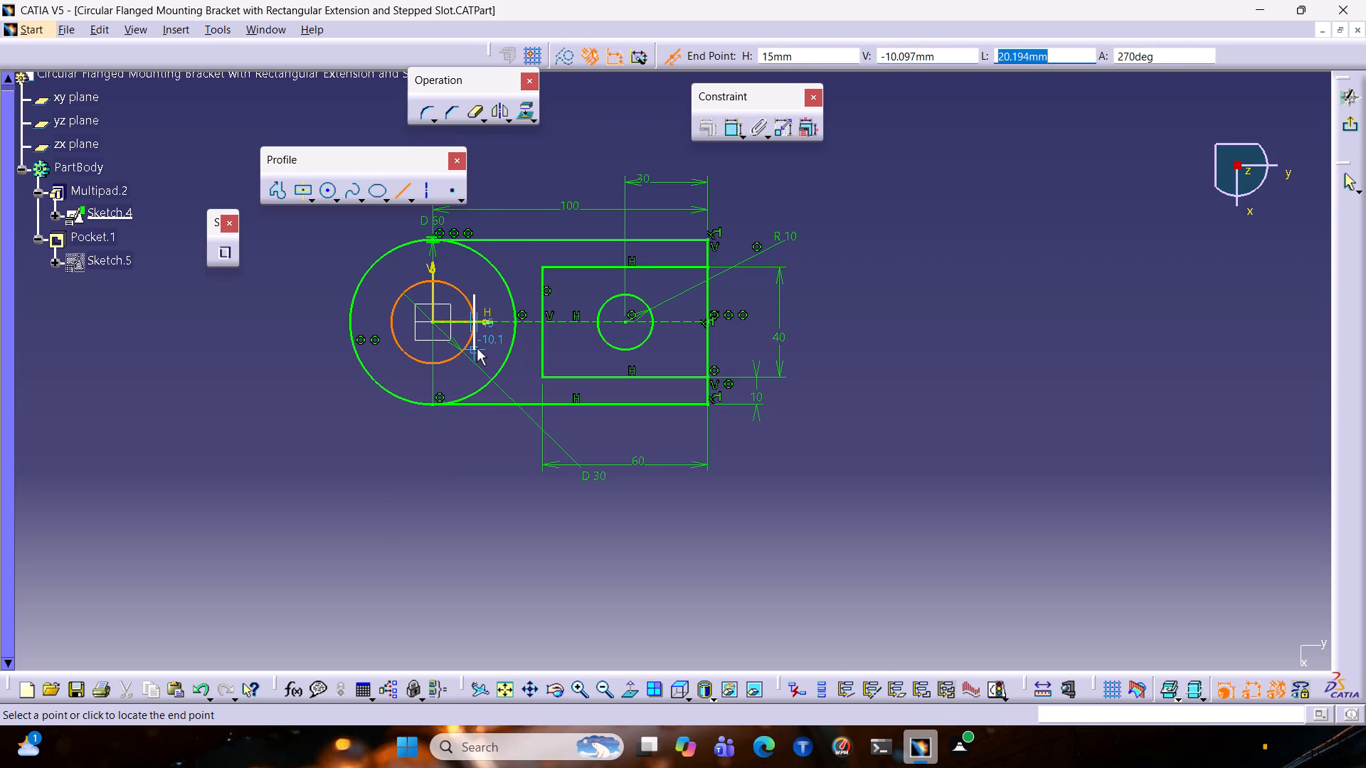
key("4")
key("Return")
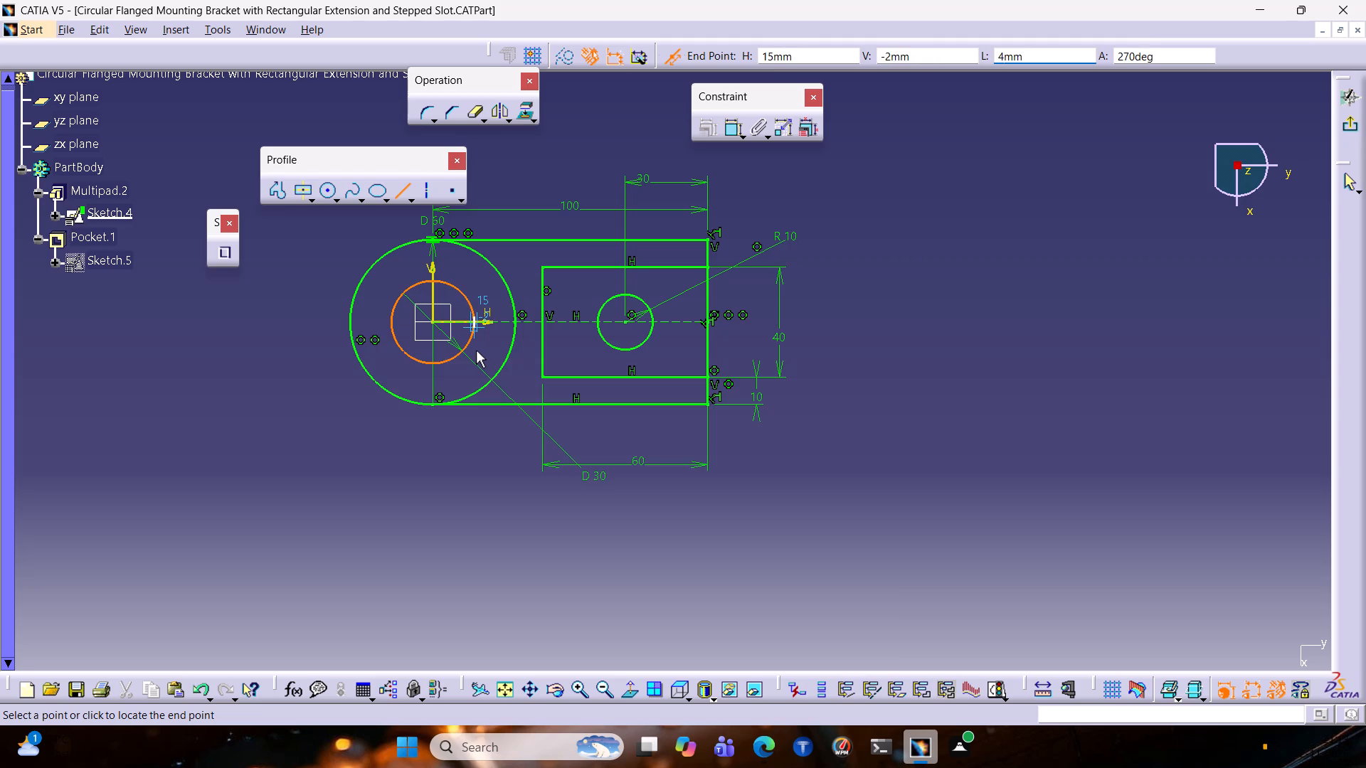
key("Tab")
key("Tab")
key("Tab")
key("Tab")
key("Tab")
key("Tab")
key("Right")
key("BackSpace")
key("8")
key("Return")
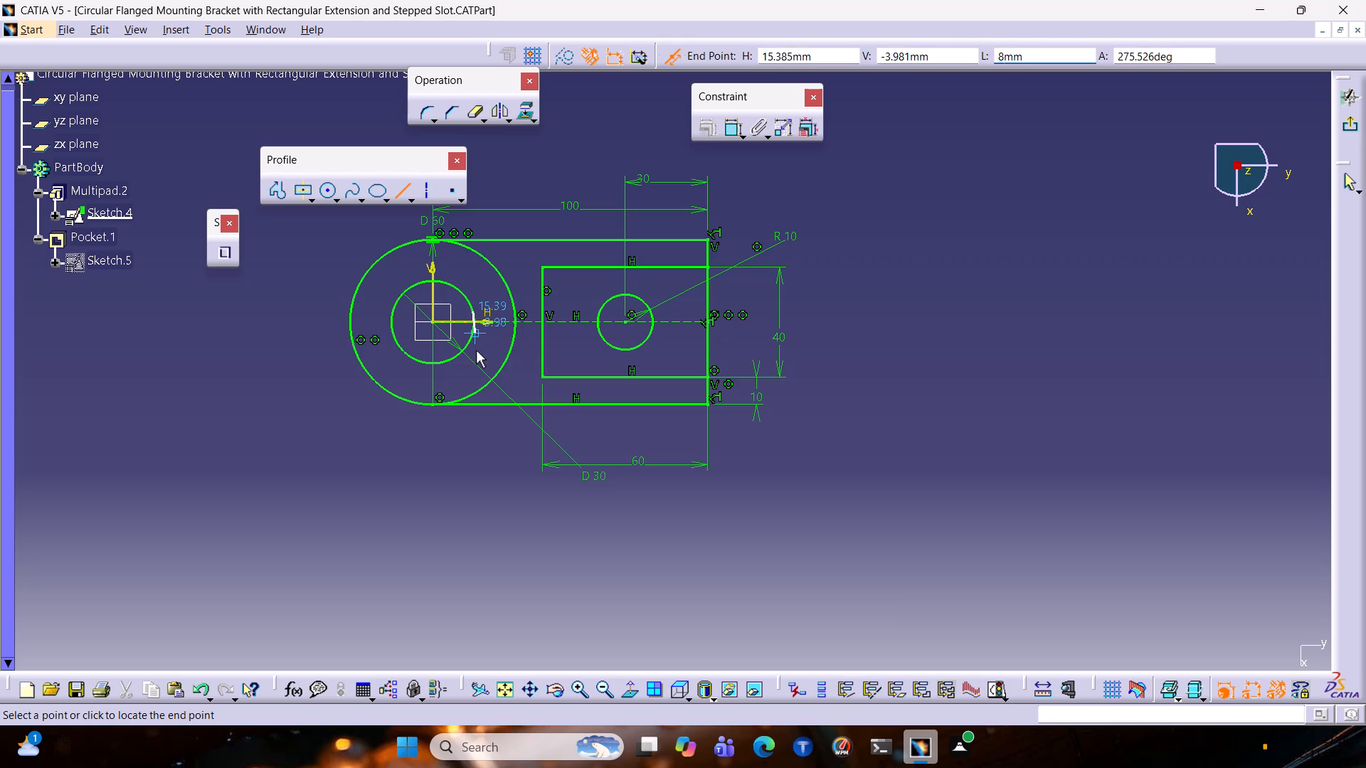
middle_click_drag(475, 356, 489, 344, "ctrl")
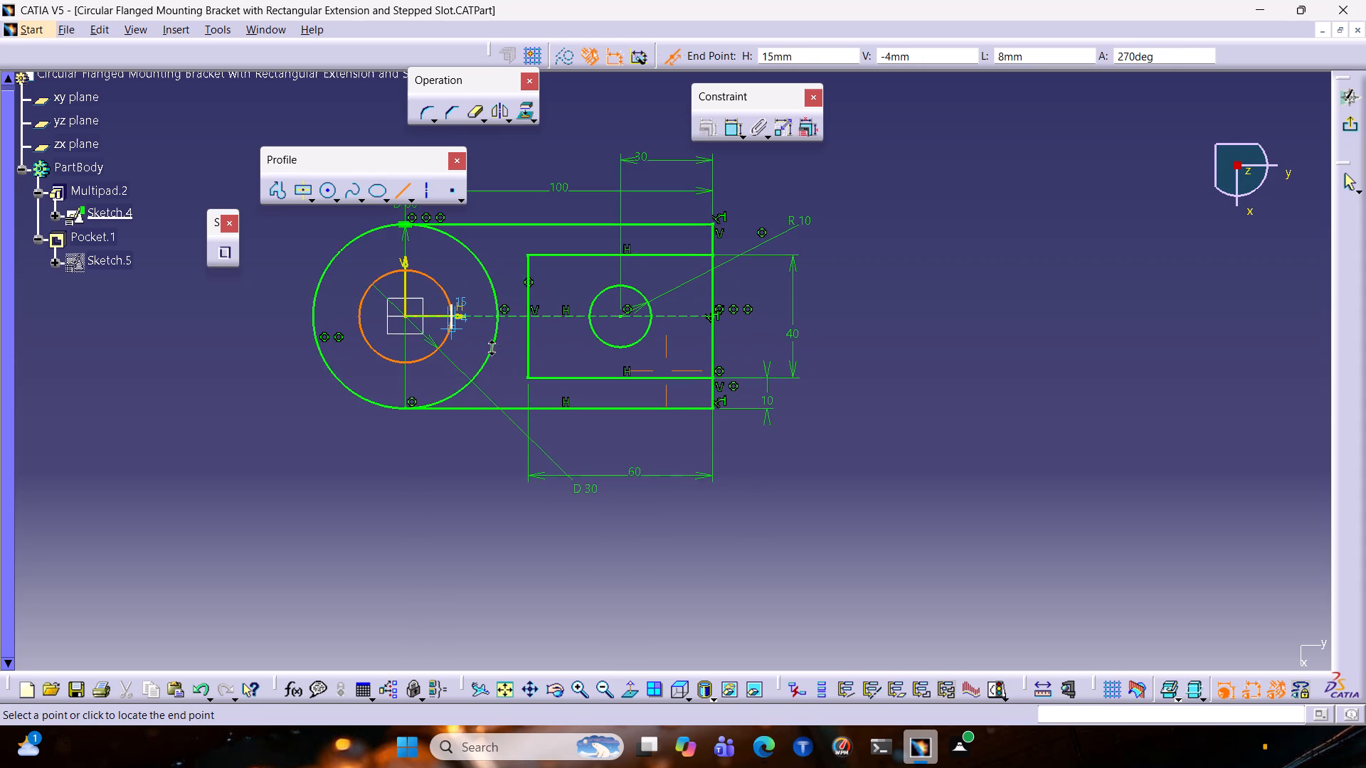
middle_click_drag(489, 344, 512, 322, "ctrl")
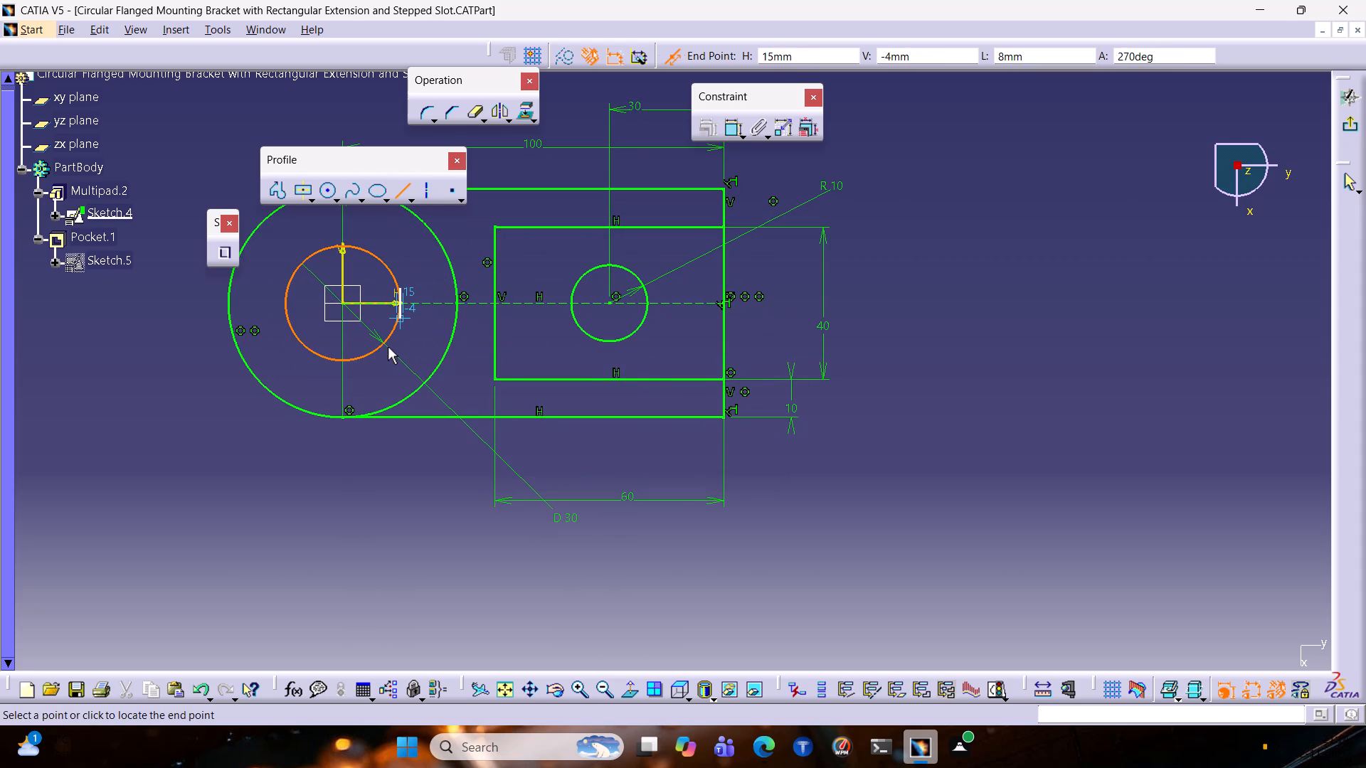
left_click(388, 346)
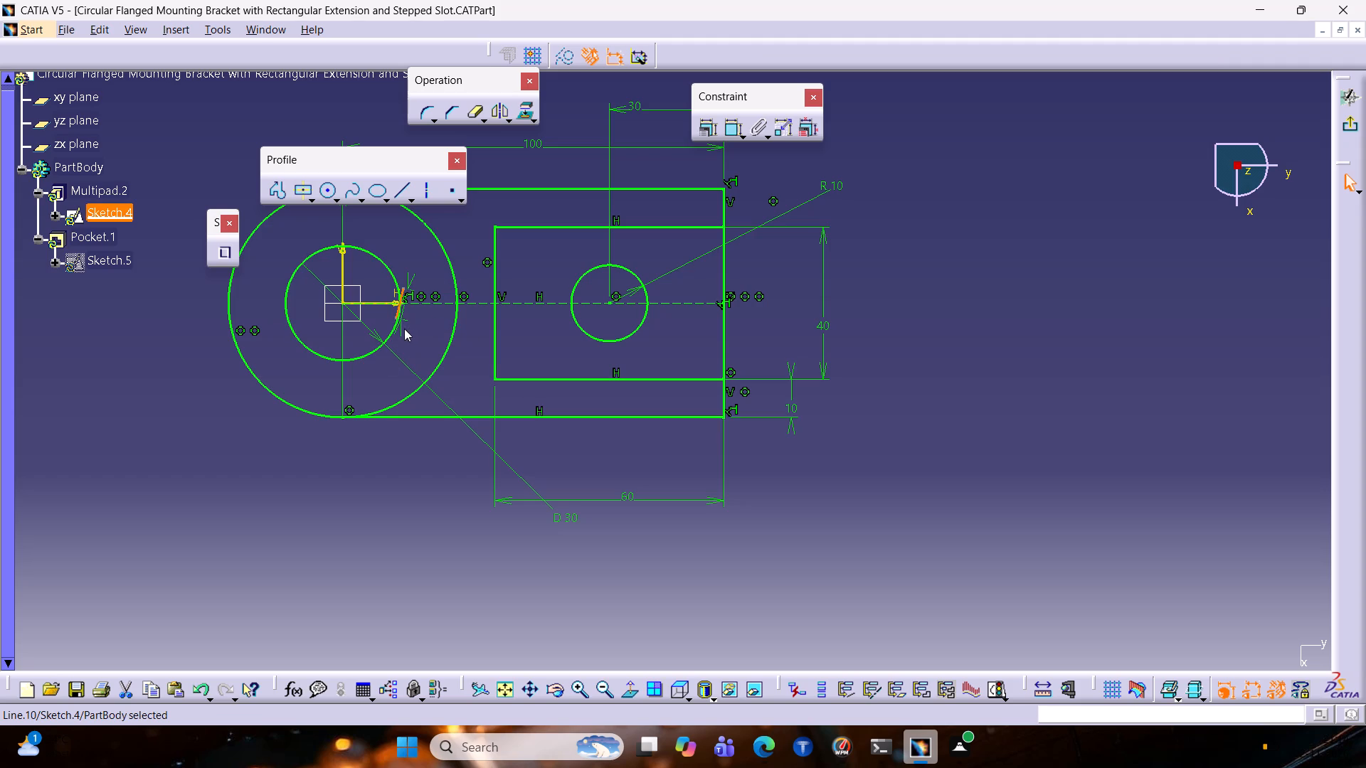
Constrain the 8 mm line to vertical and move its length dimension outside the large circle.
left_click_drag(399, 326, 419, 329)
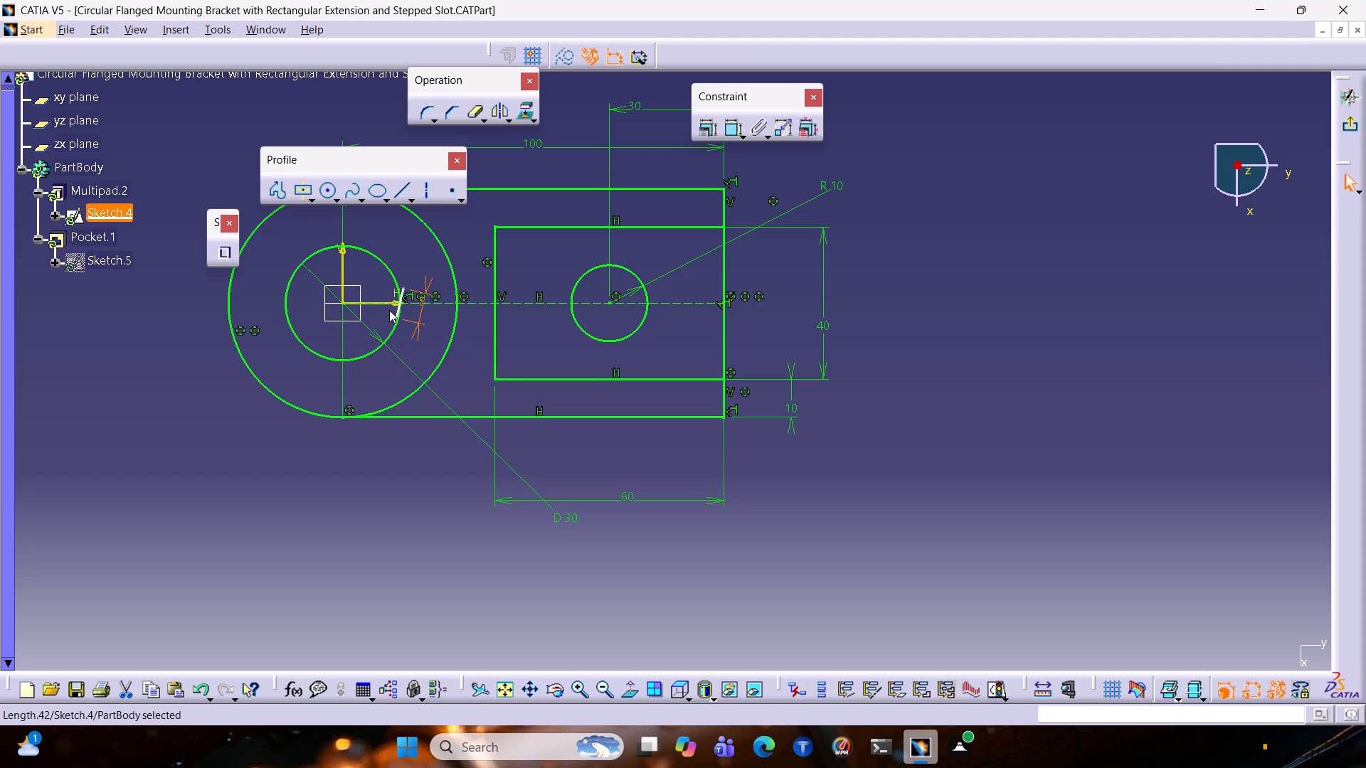
left_click(398, 307)
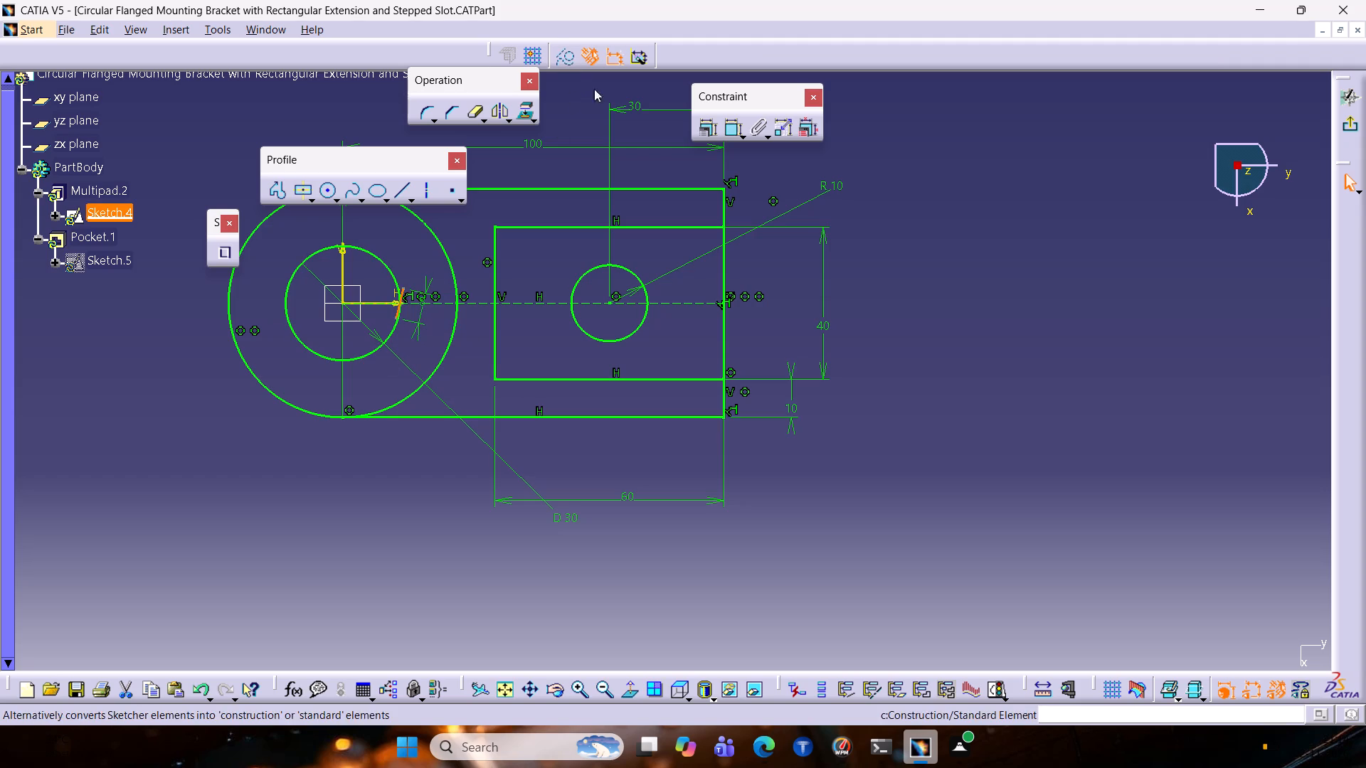
left_click(701, 129)
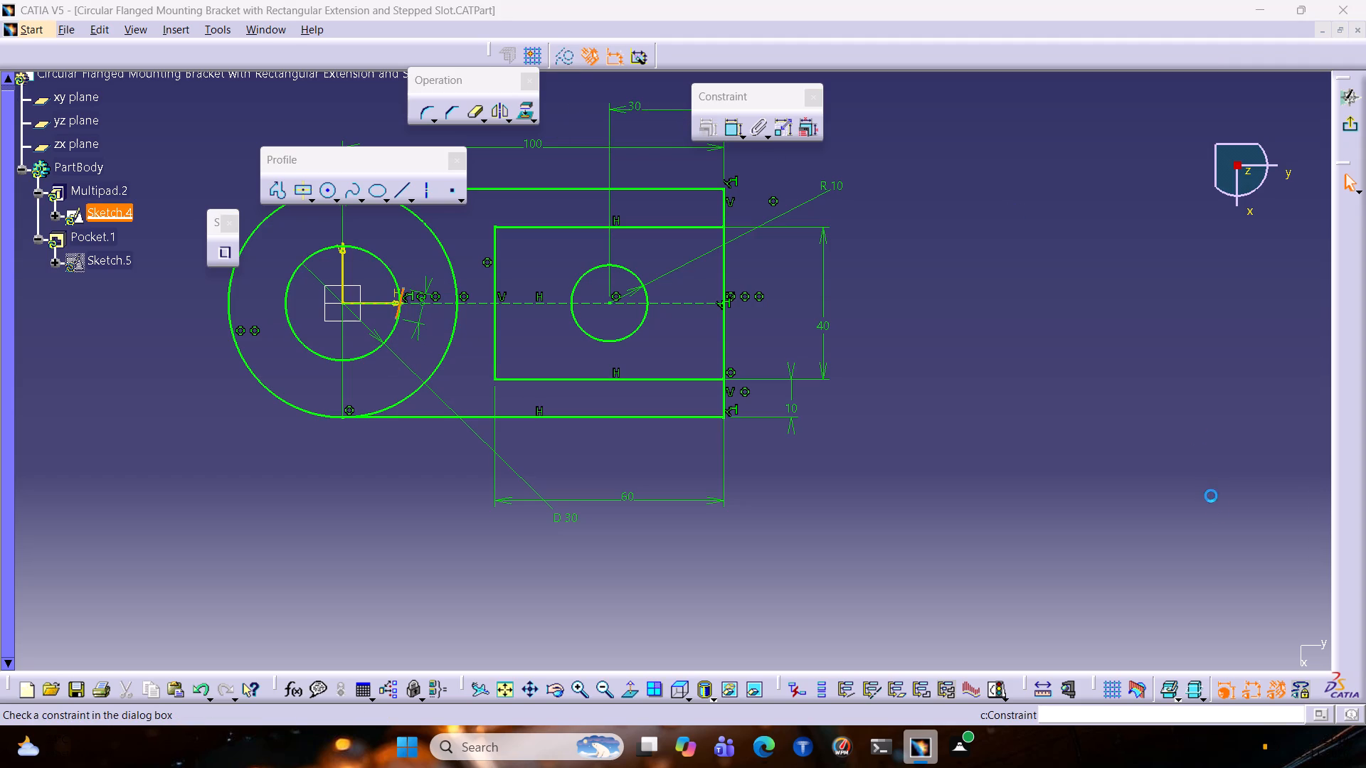
left_click(1232, 500)
left_click(1232, 495)
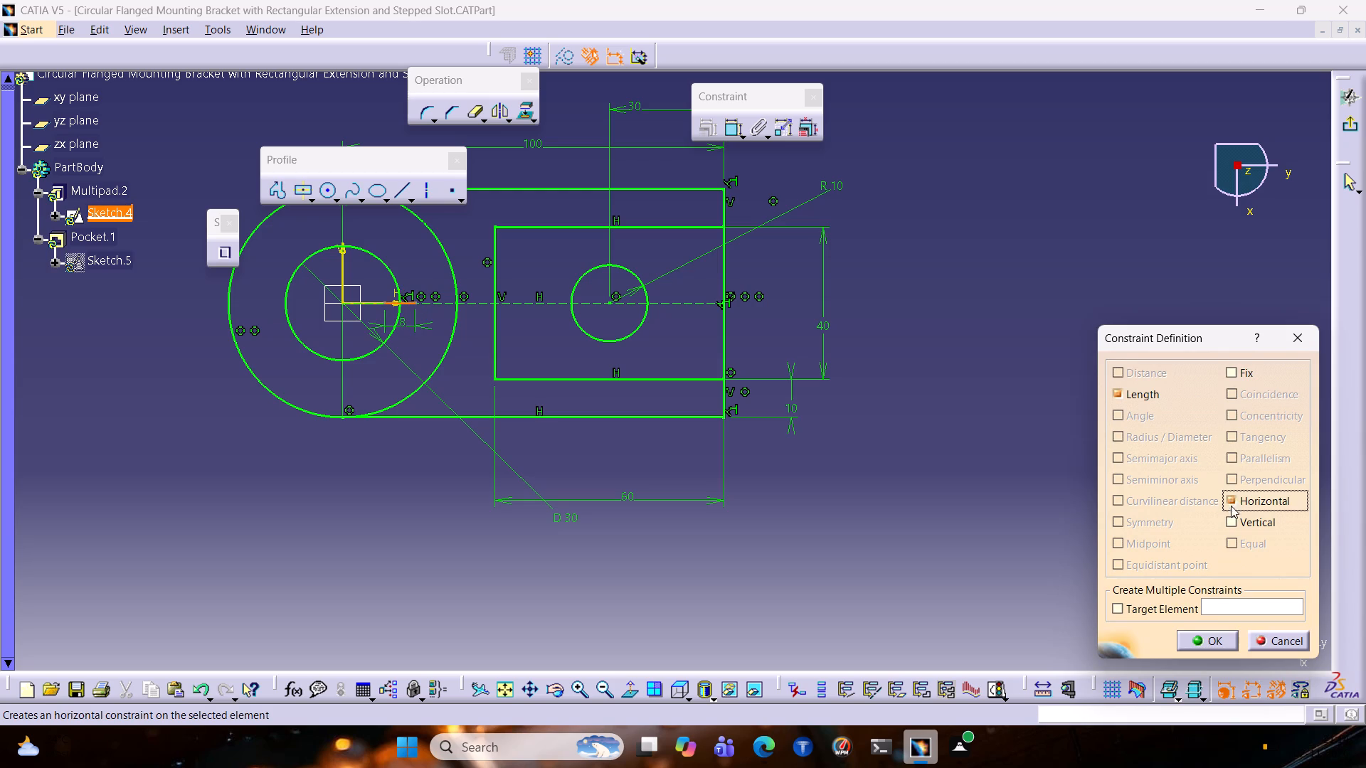
left_click(1233, 530)
left_click(1201, 632)
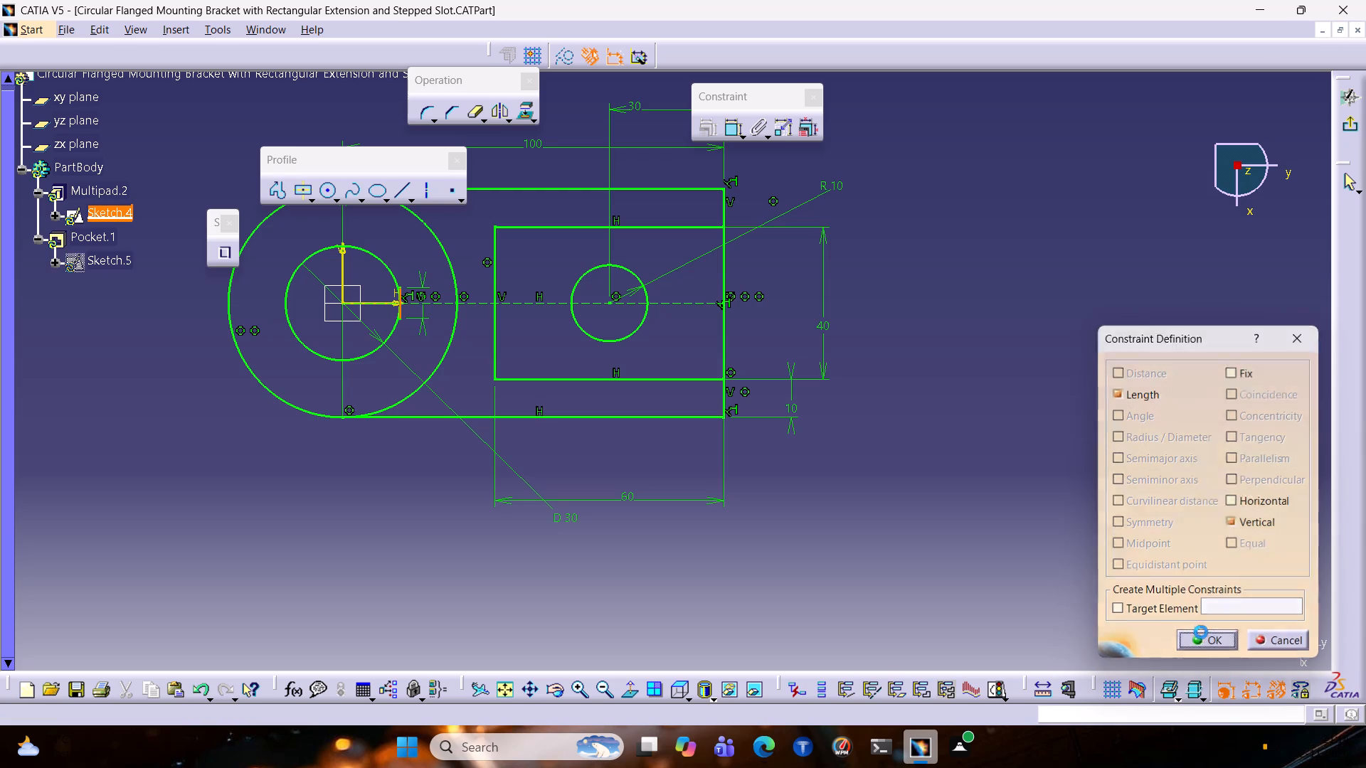
left_click_drag(421, 328, 487, 335)
middle_click_drag(448, 345, 560, 238, "ctrl")
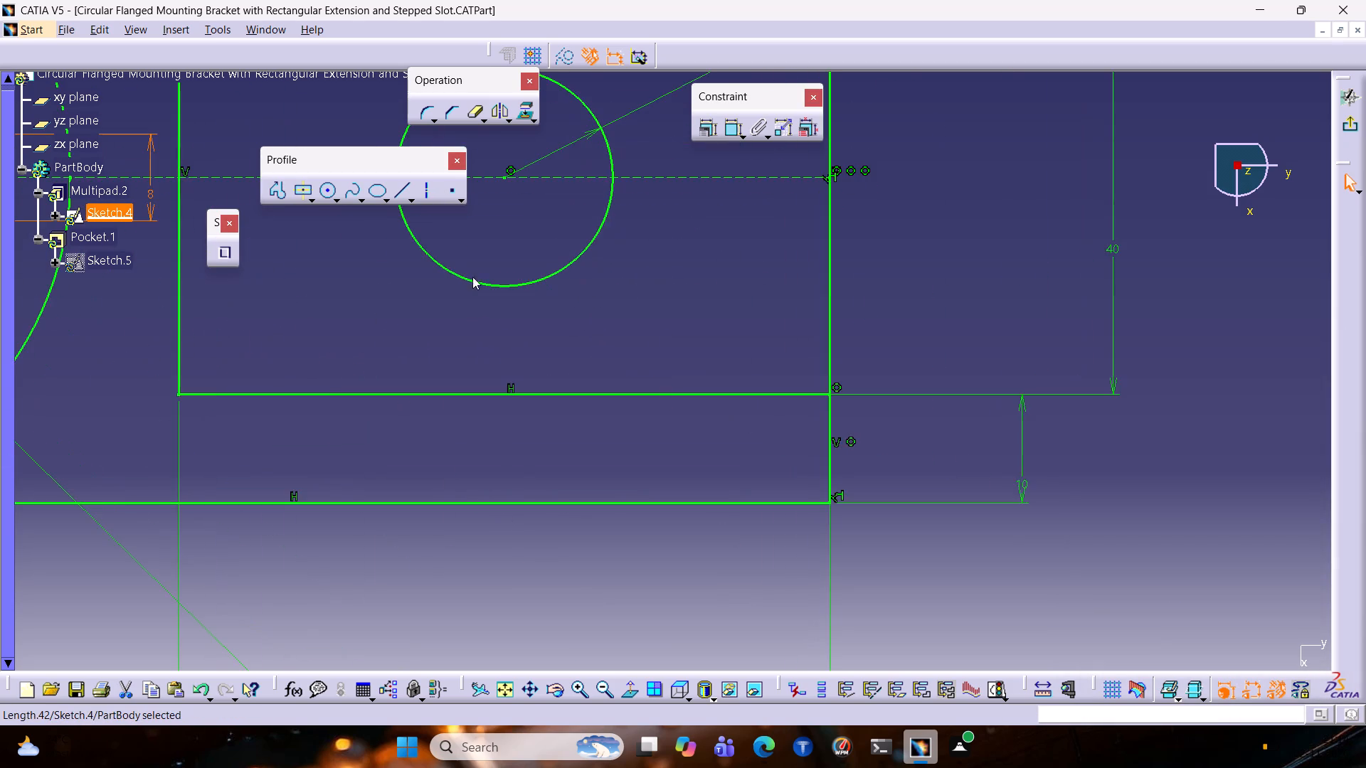
middle_click_drag(302, 355, 1128, 552)
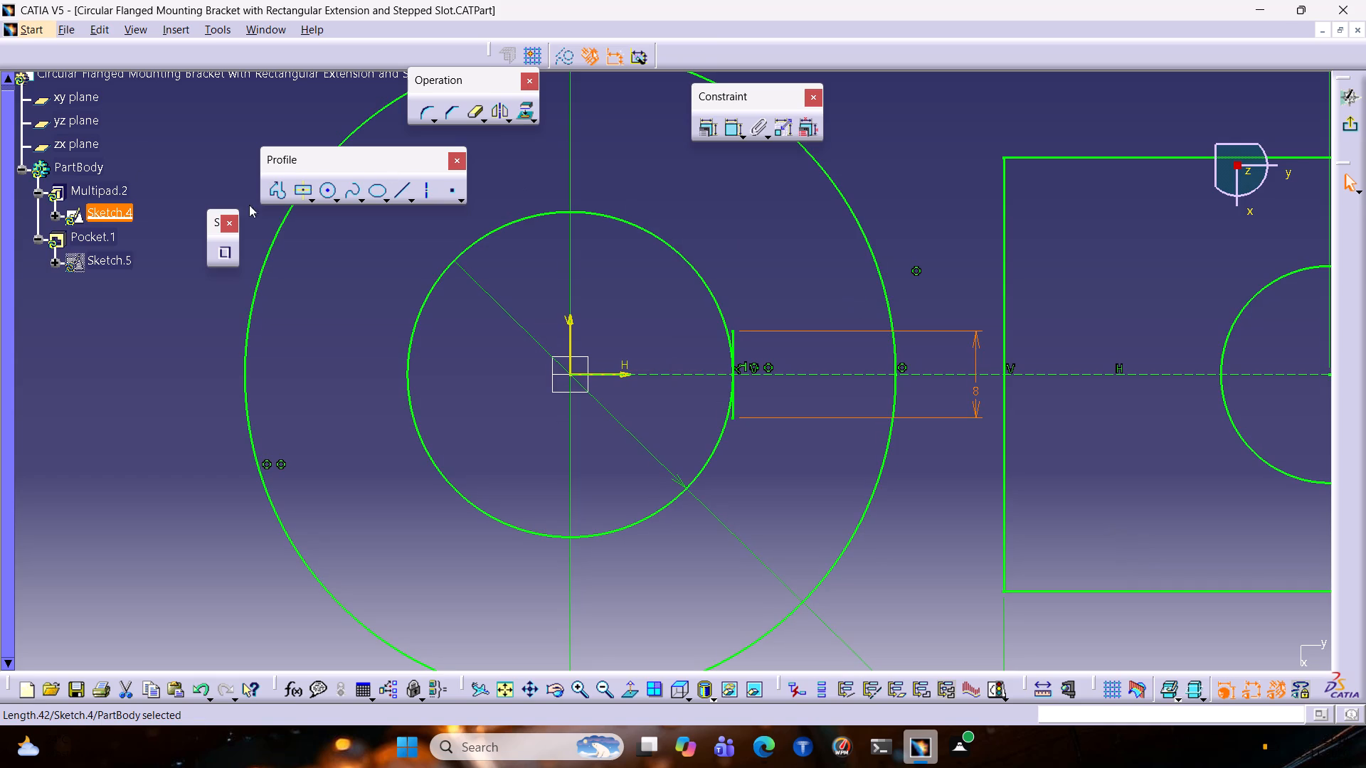
Draw a three-line profile outward from the 8 mm line's upper end, about 9 mm long, closing at its lower end.
left_click(274, 190)
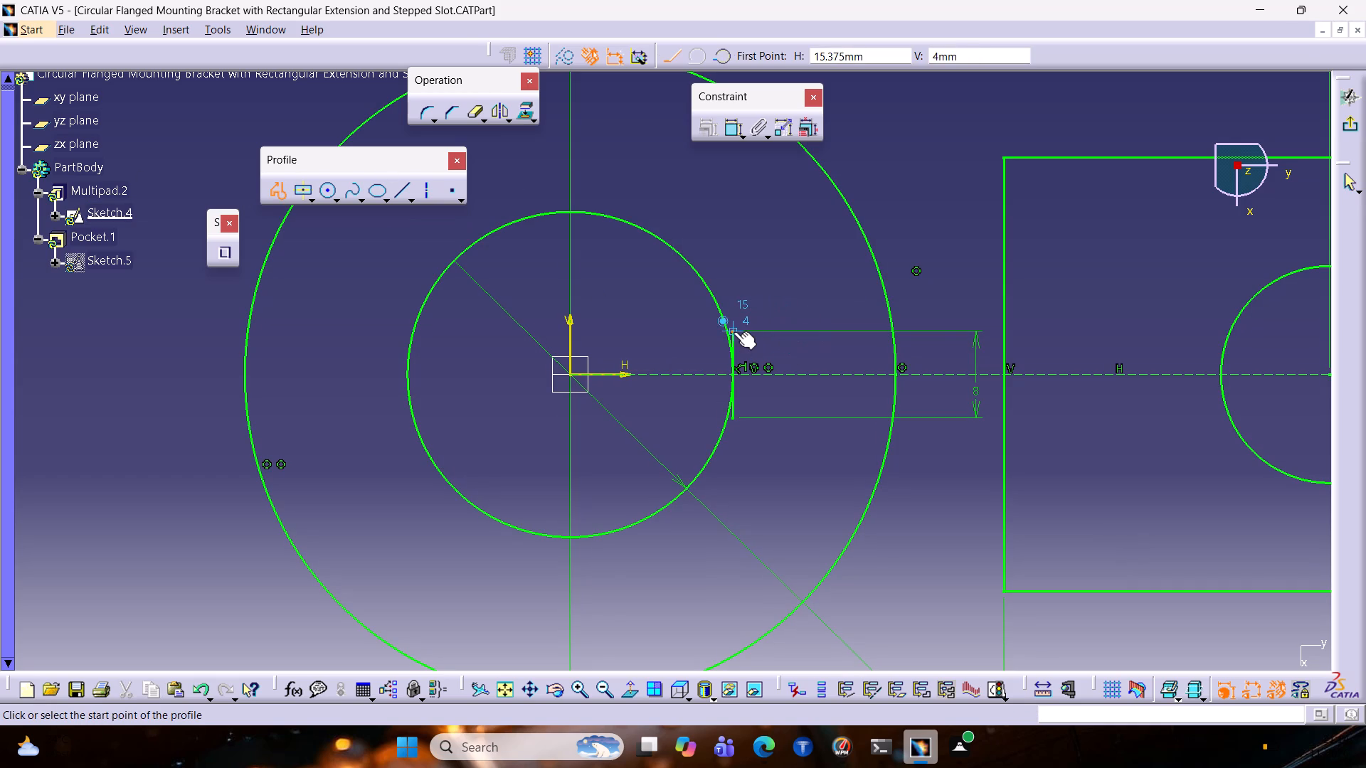
left_click(734, 331)
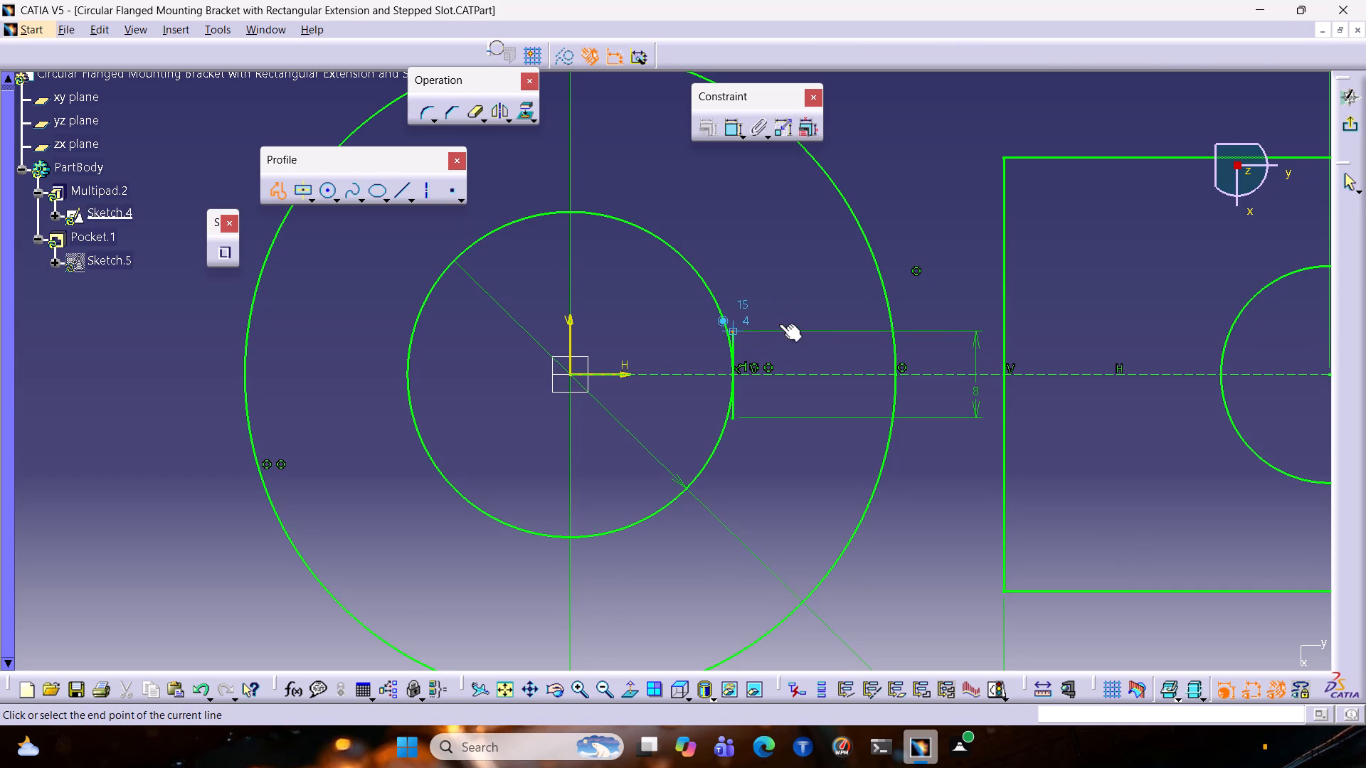
left_click(827, 333)
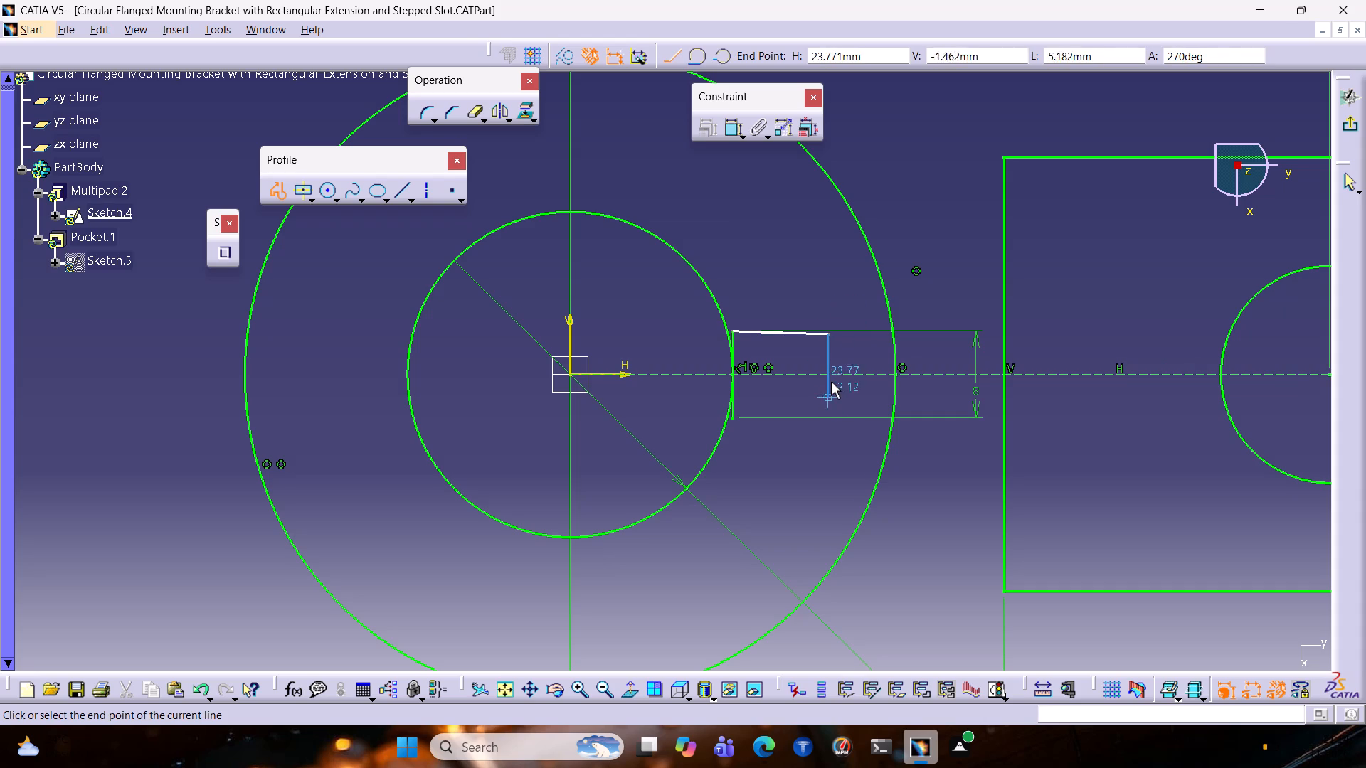
left_click(830, 422)
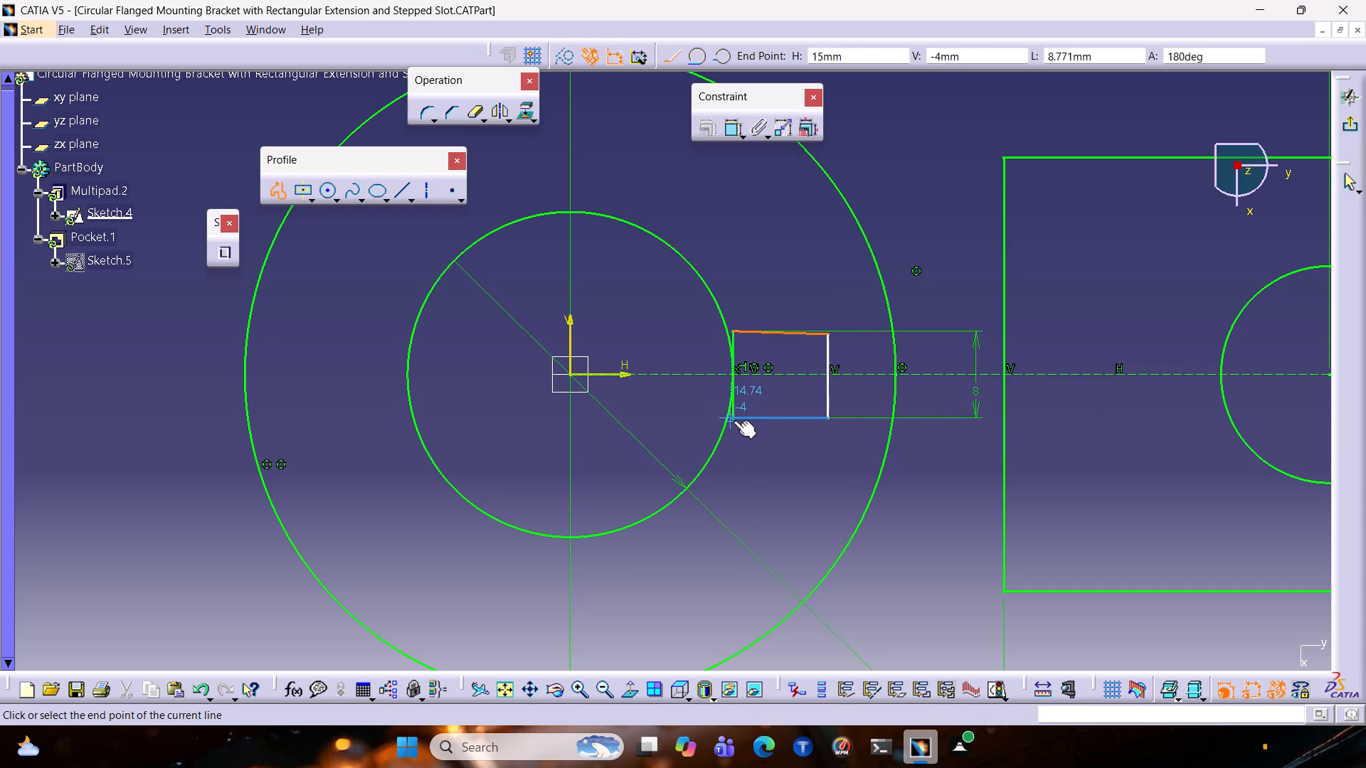
left_click(734, 419)
key("Escape")
key("Escape")
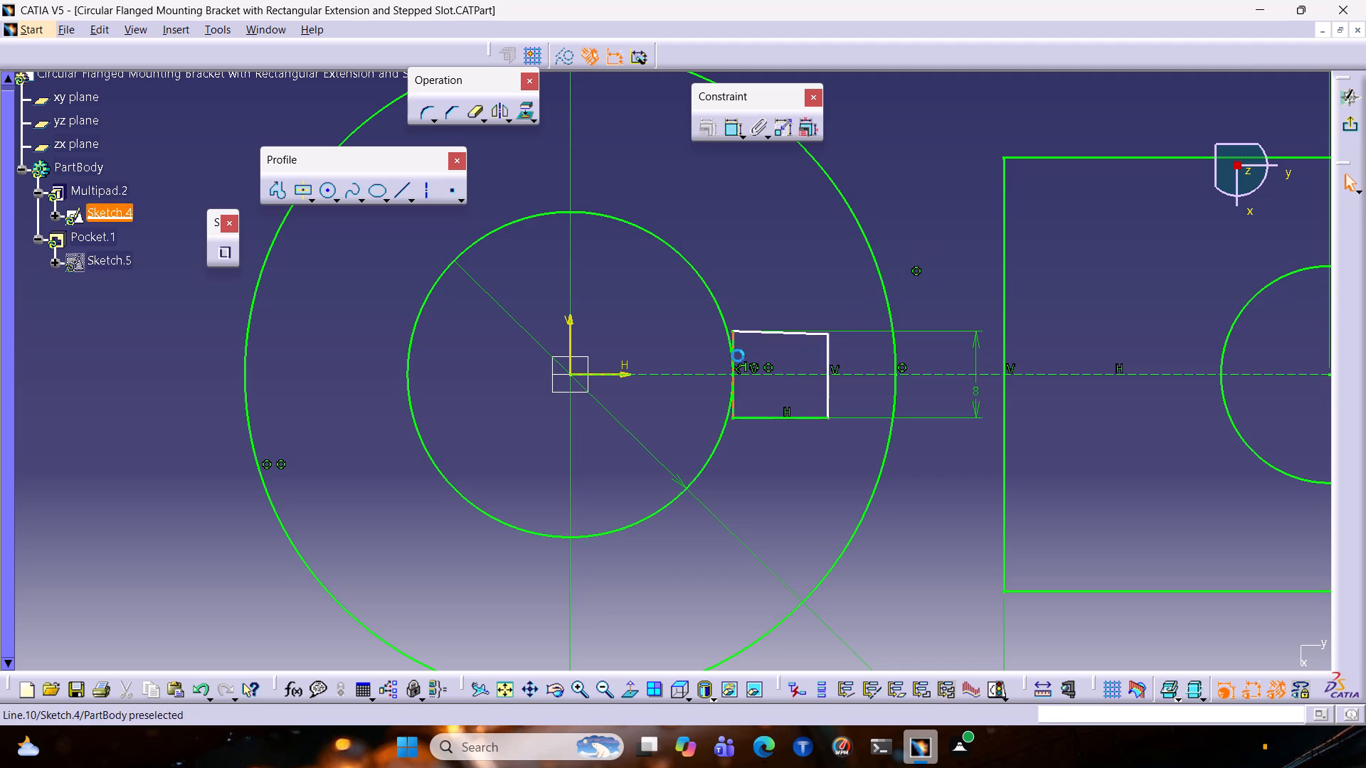
Constrain the profile's slightly sloped upper line to horizontal.
left_click(767, 338)
left_click(772, 336)
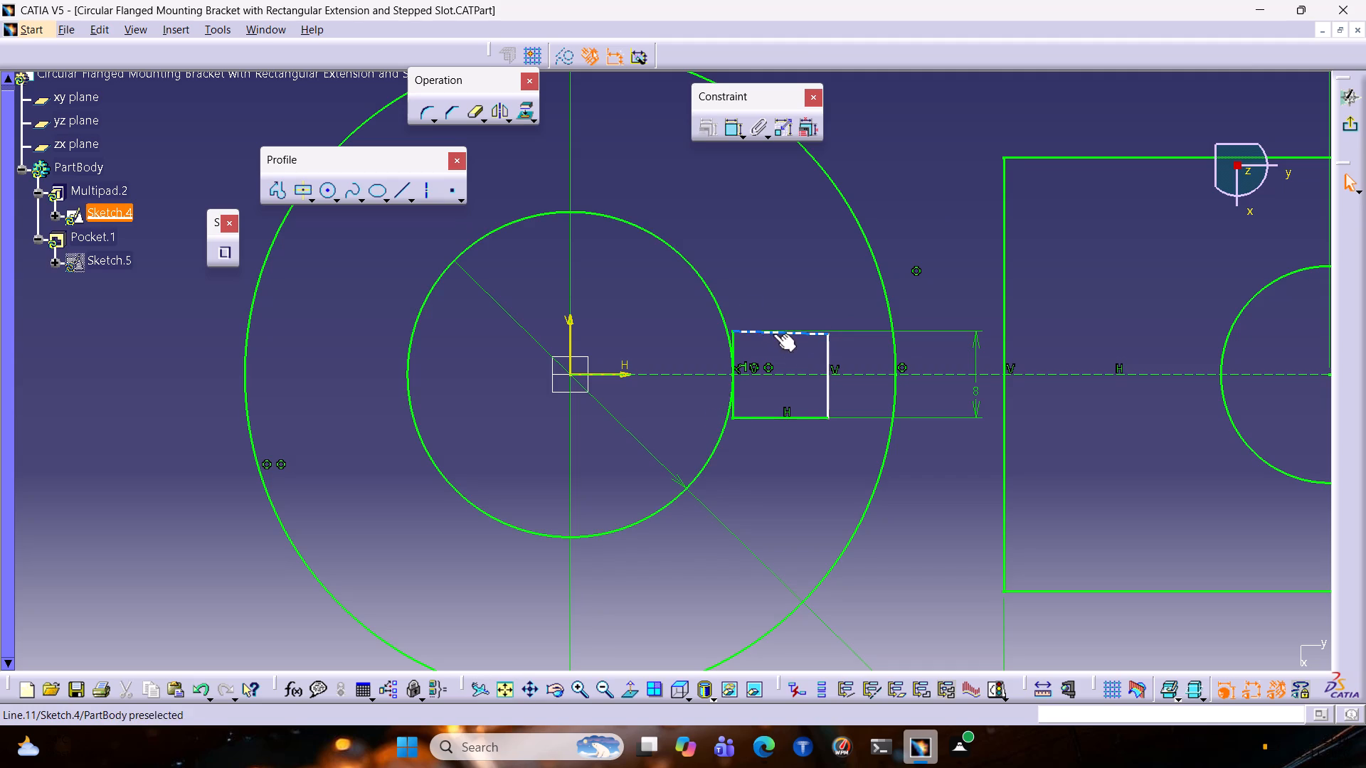
left_click(774, 333)
left_click(708, 128)
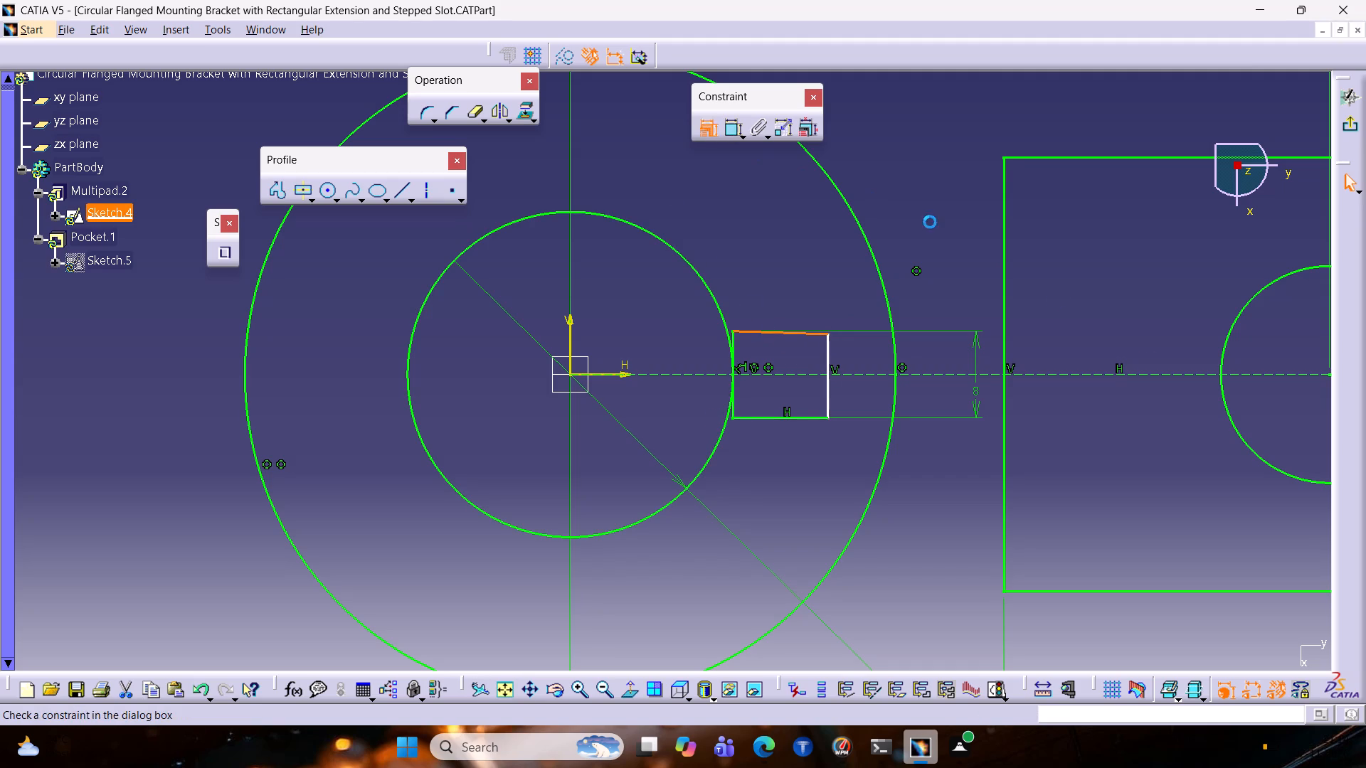
left_click(1259, 508)
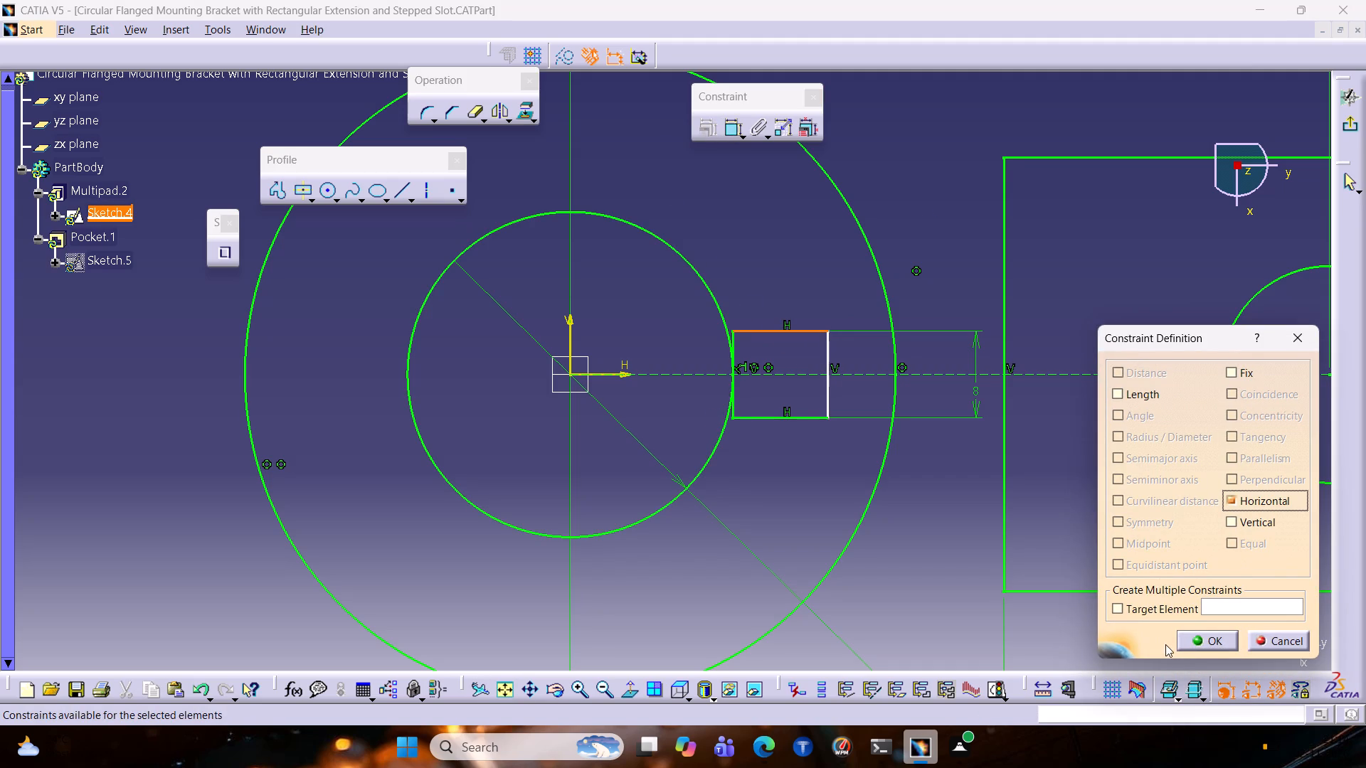
left_click(1185, 634)
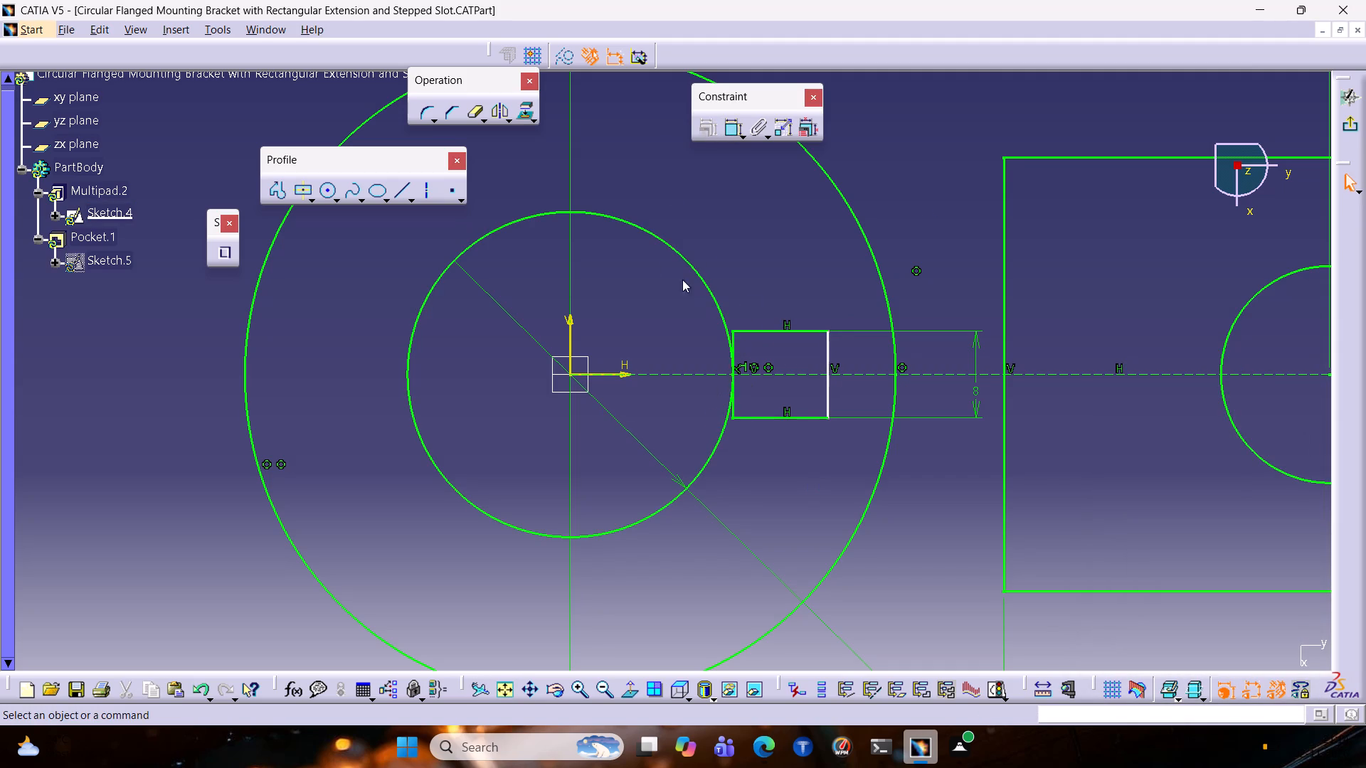
Draw a second three-line profile about 3.6 mm into the bore, joining the upper and lower ends of the 8 mm line.
left_click(278, 186)
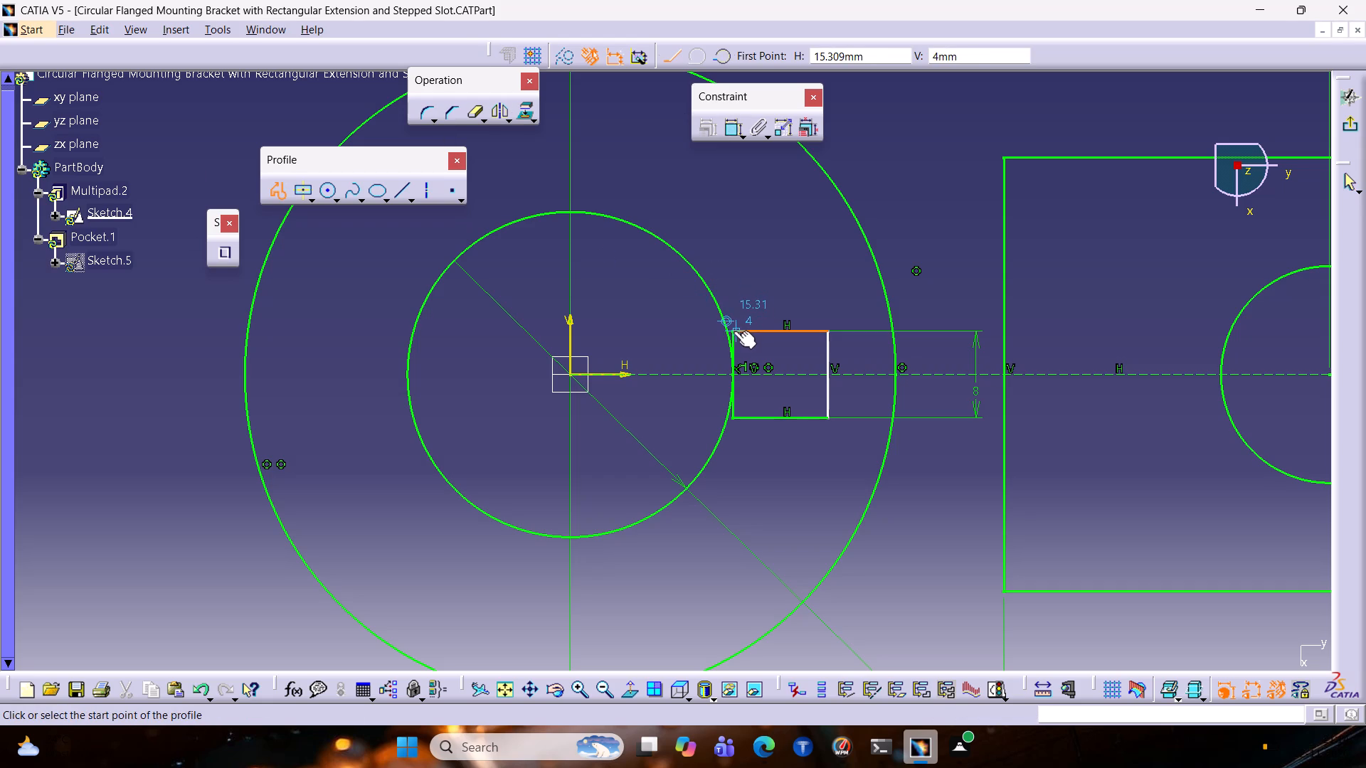
left_click(731, 329)
left_click(694, 331)
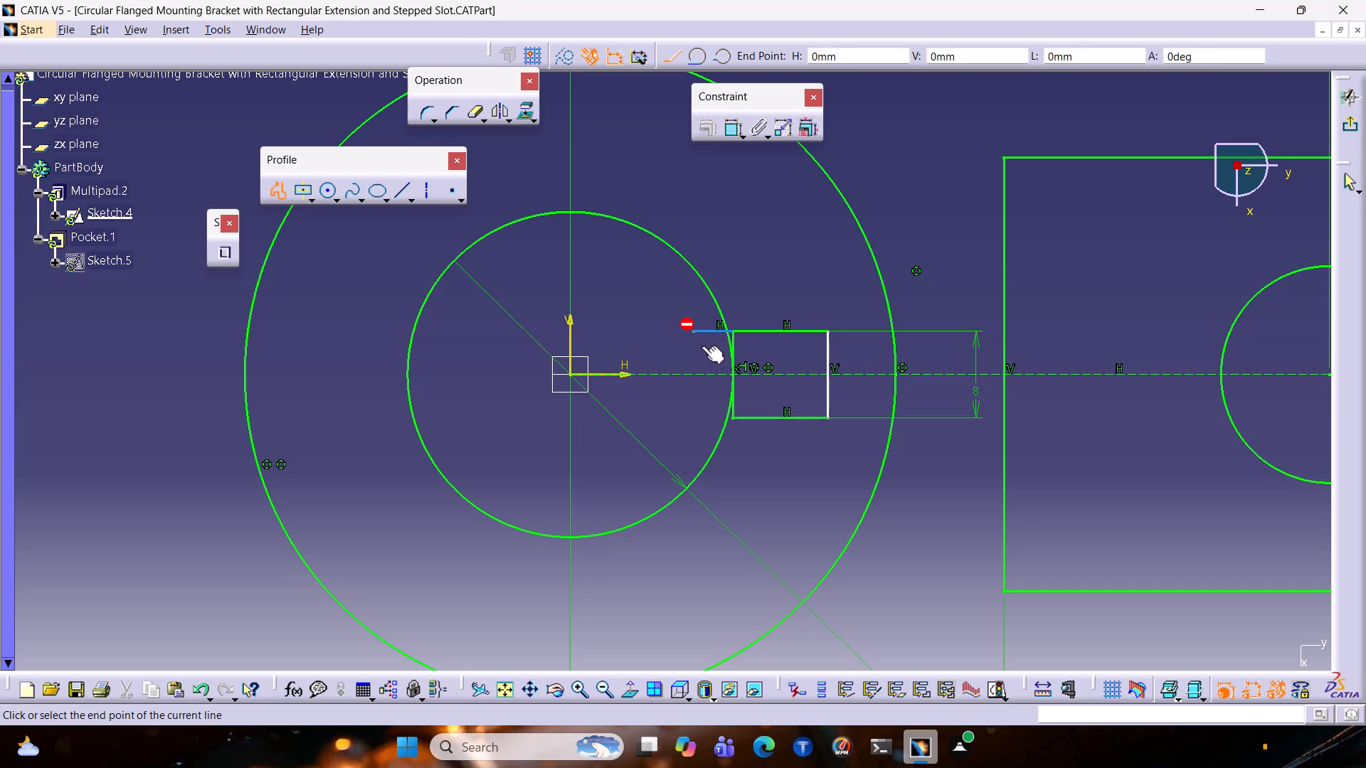
left_click(695, 417)
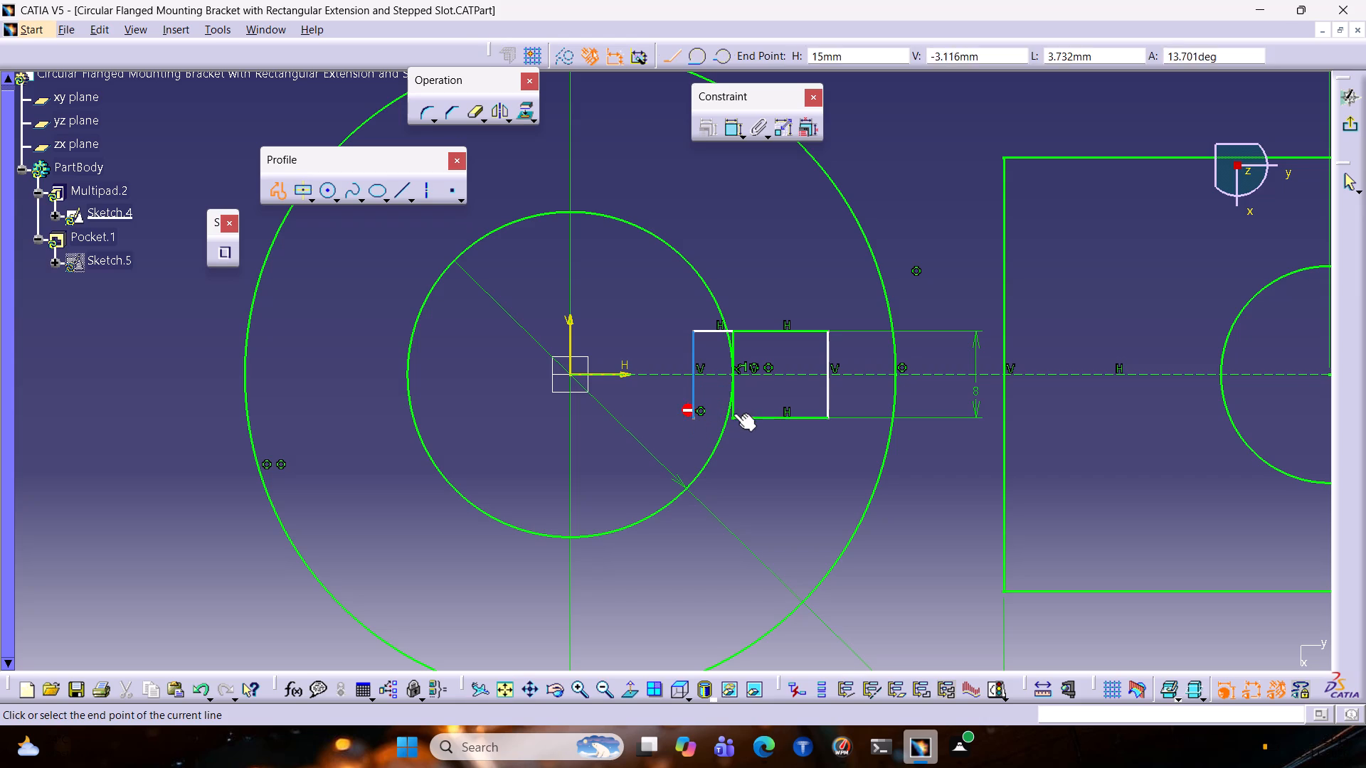
left_click(734, 418)
key("Escape")
key("Escape")
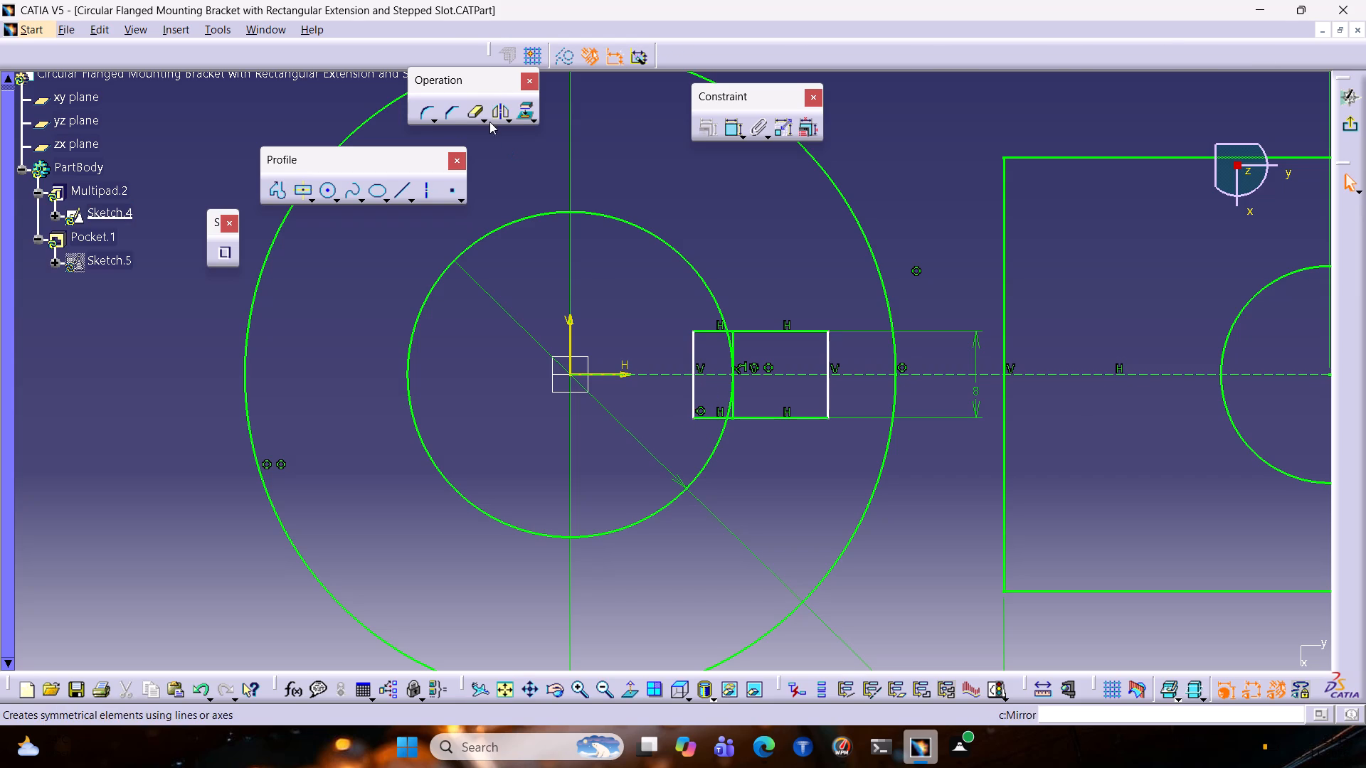
Quick-trim the bore arc inside the keyway, the profile lines inside the bore, and the 8 mm line across the keyway mouth.
double_click(472, 114)
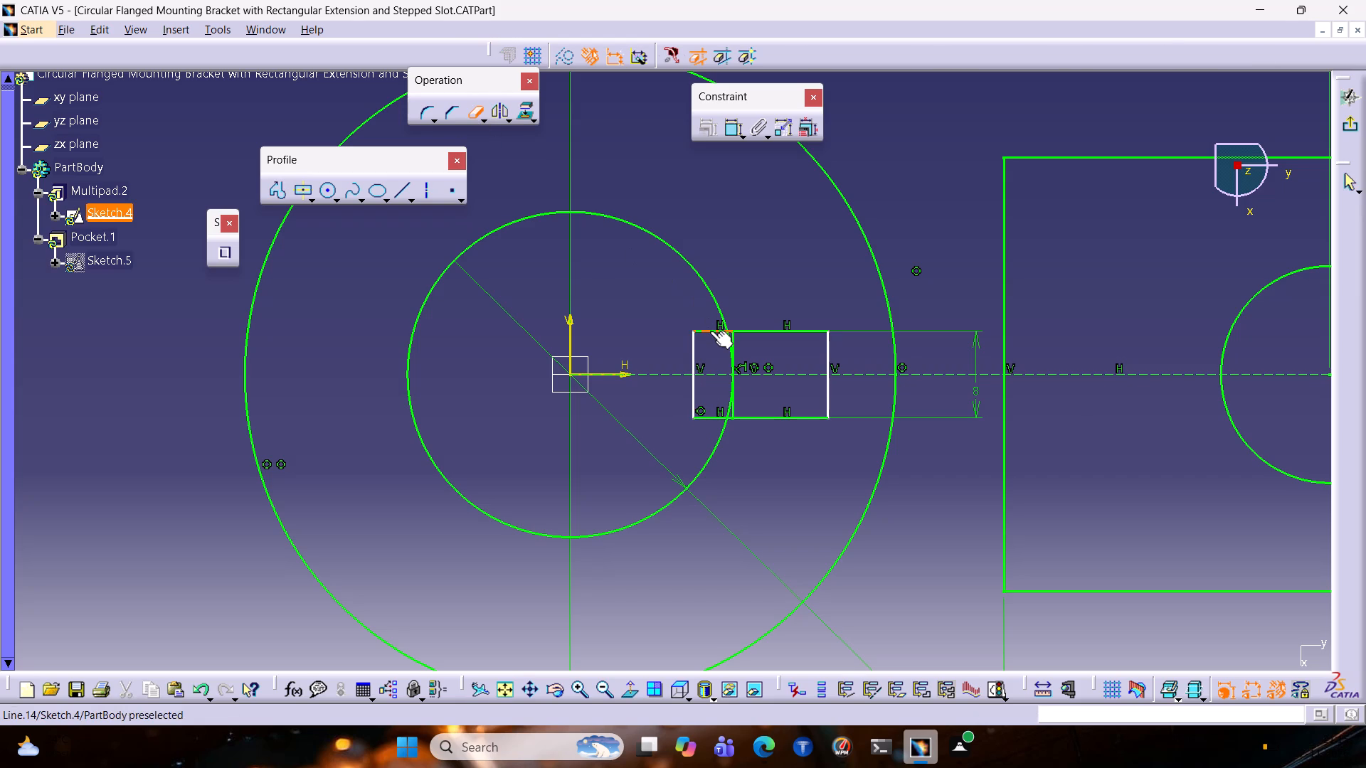
middle_click_drag(761, 348, 810, 304, "ctrl")
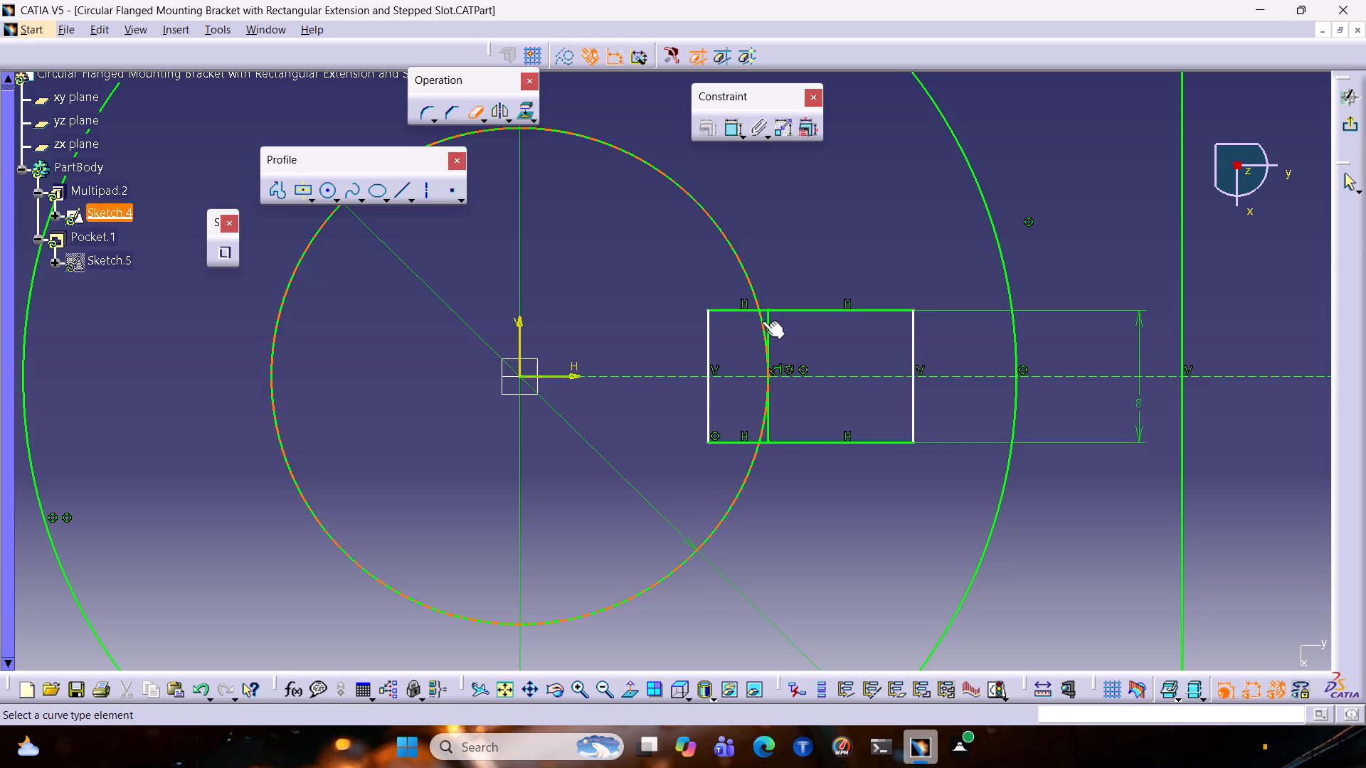
left_click(762, 321)
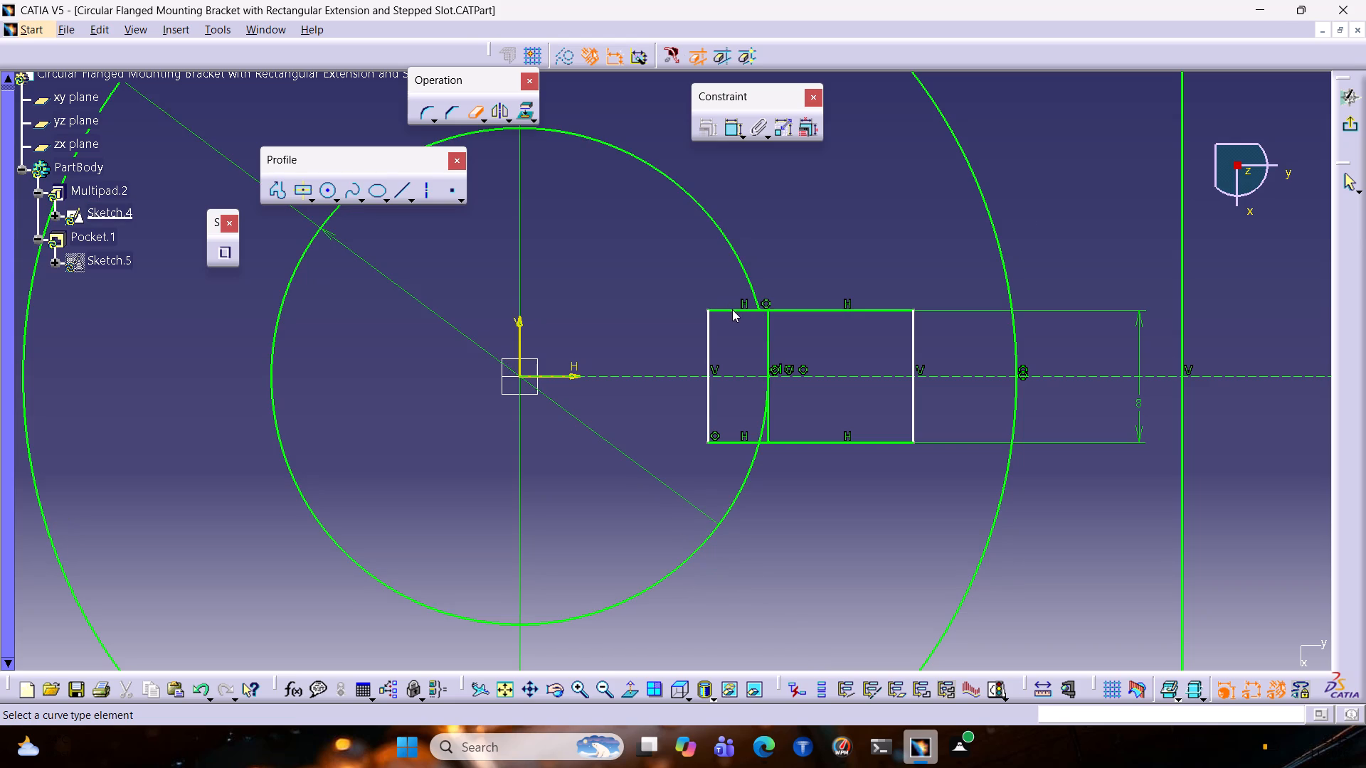
left_click(734, 311)
left_click(712, 340)
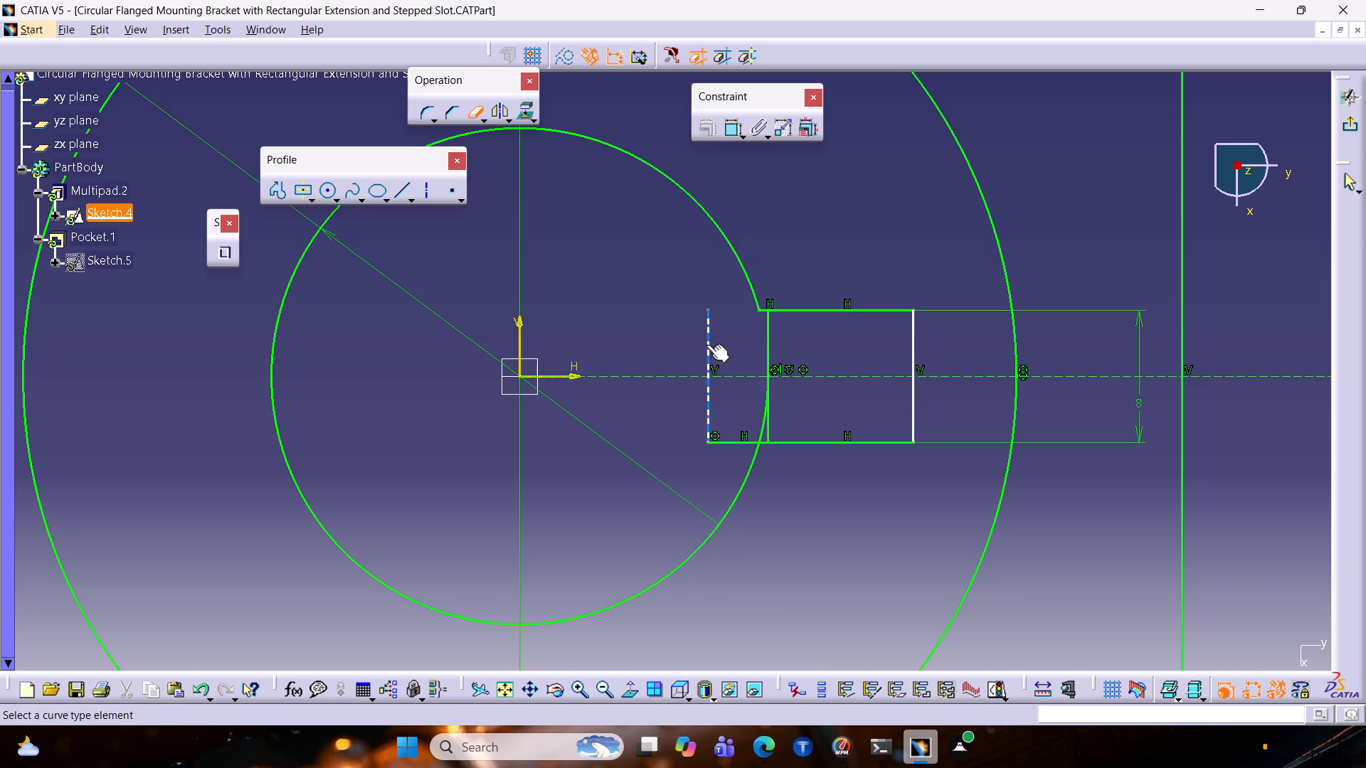
left_click(706, 344)
left_click(713, 430)
left_click(710, 425)
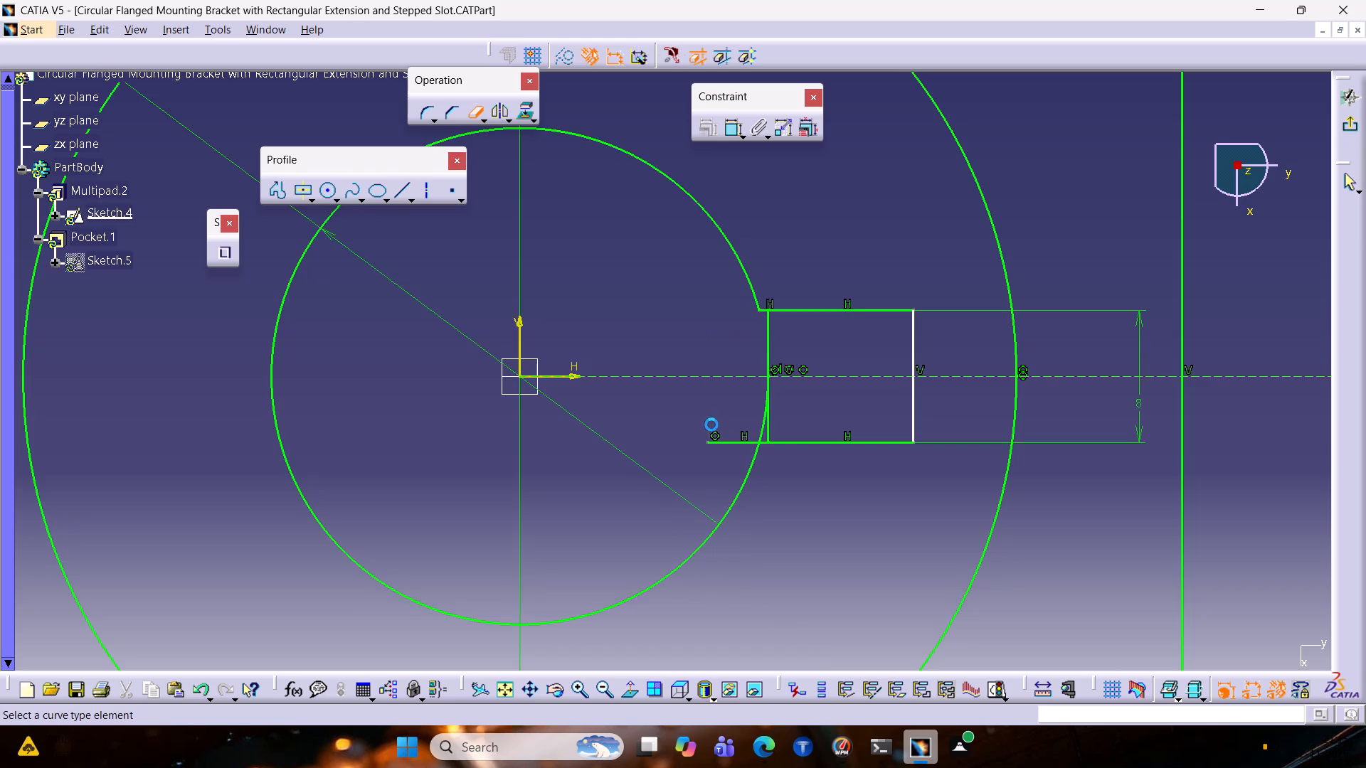
left_click(762, 429)
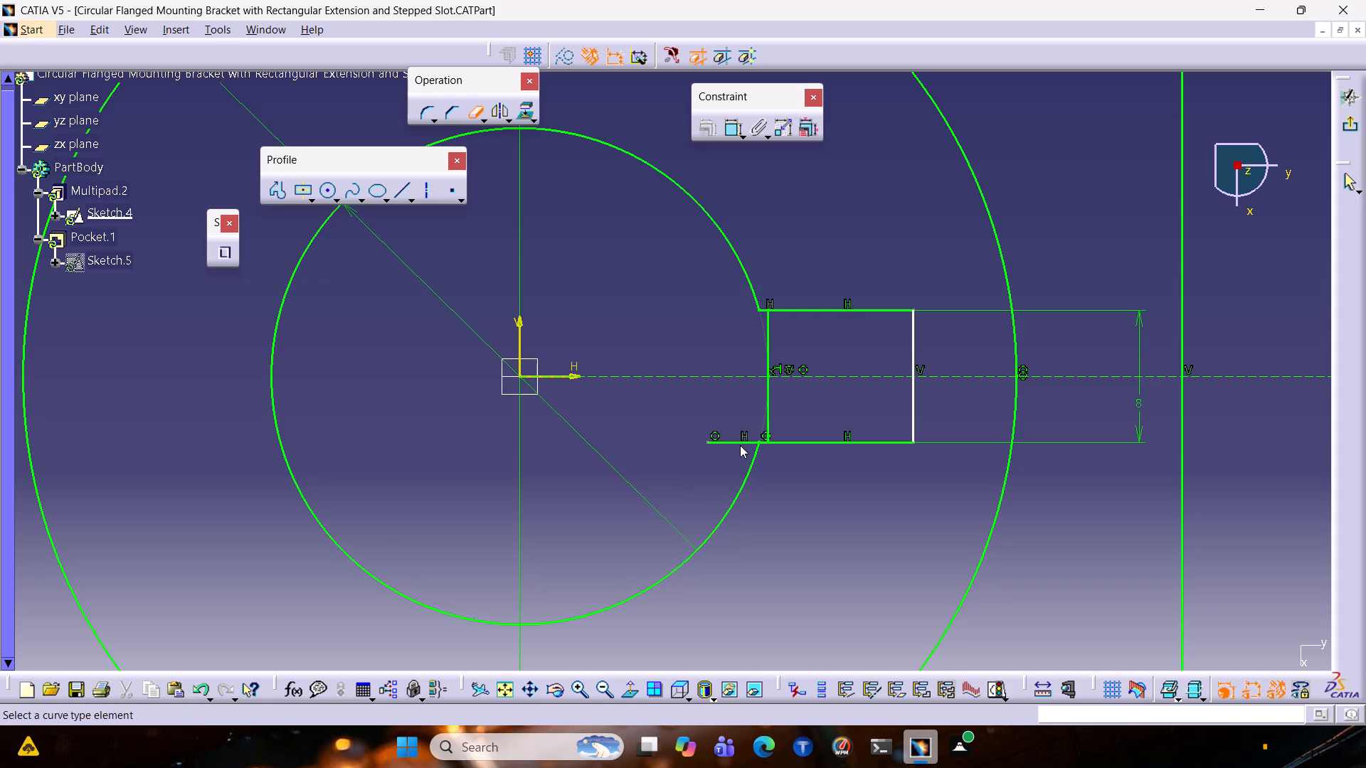
left_click(742, 440)
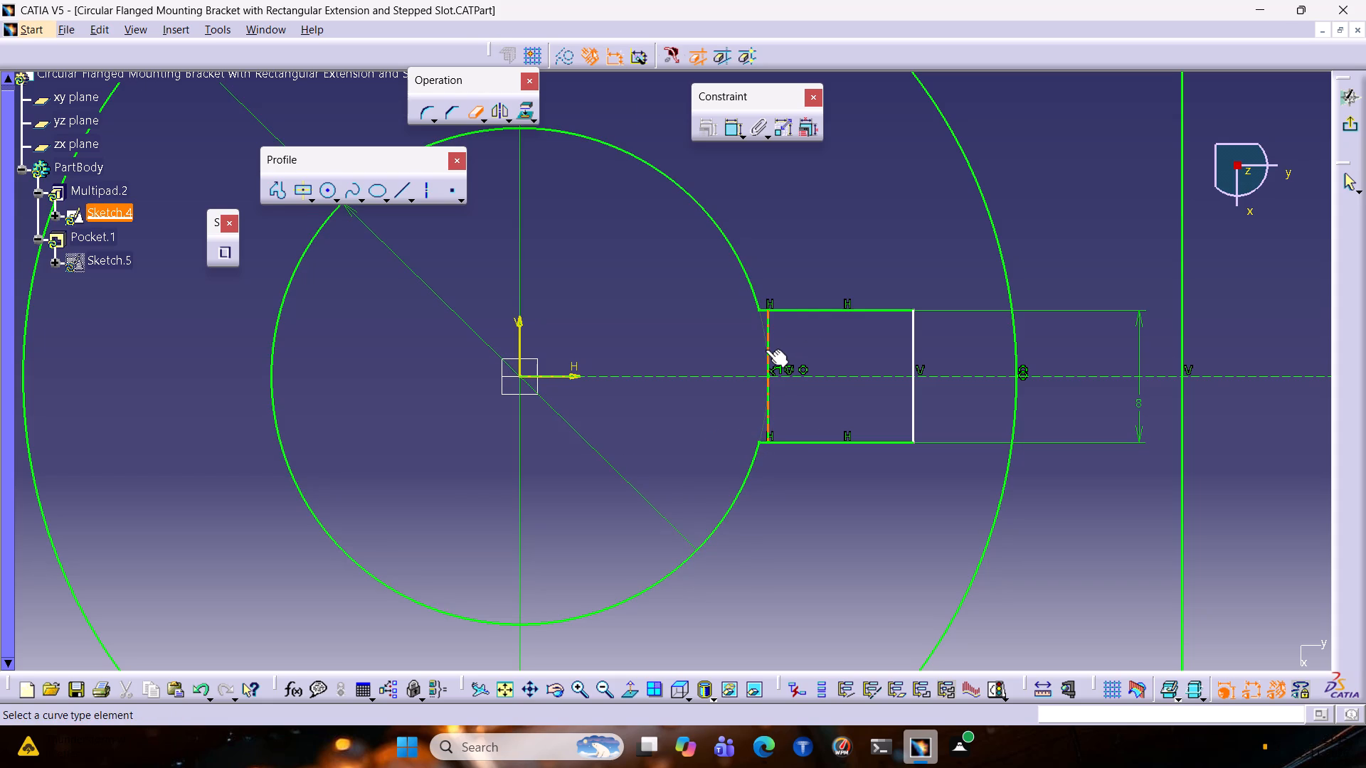
left_click(766, 349)
left_click(721, 406)
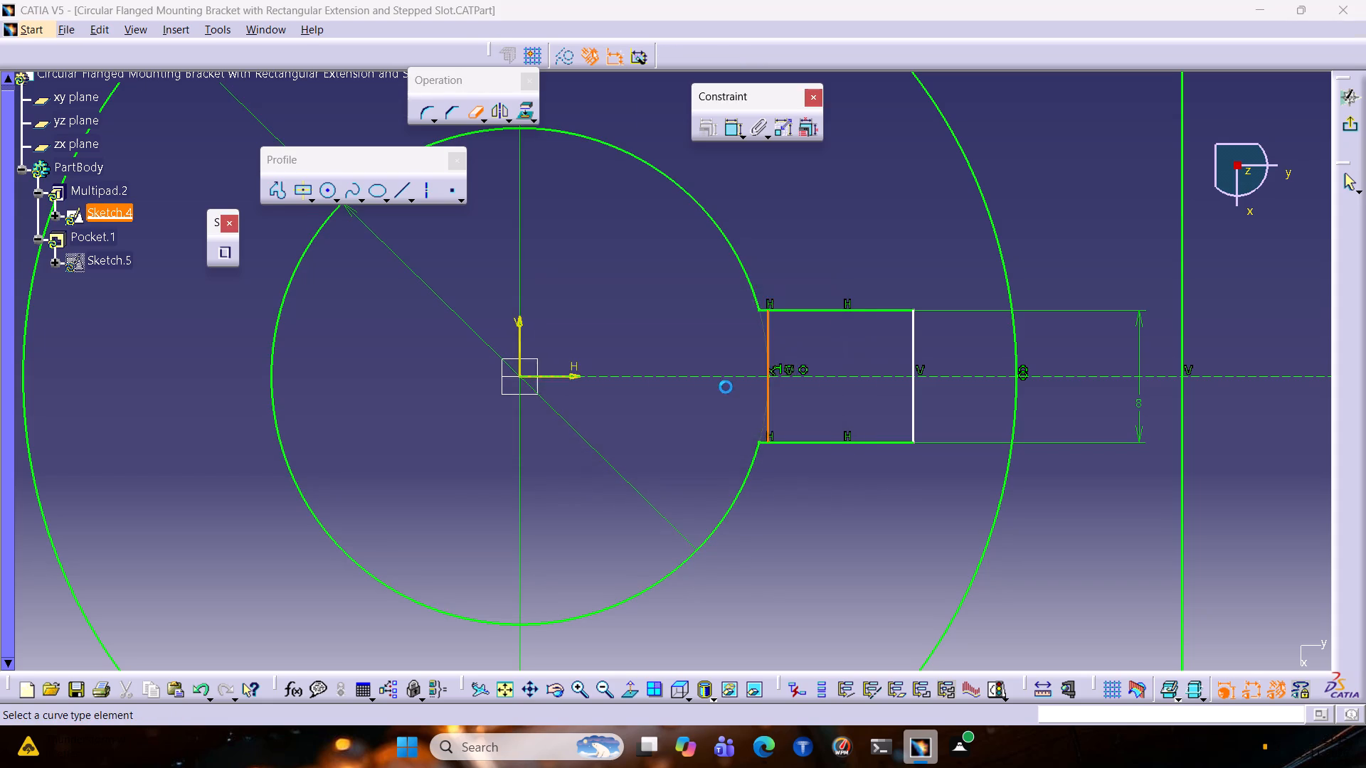
left_click(758, 421)
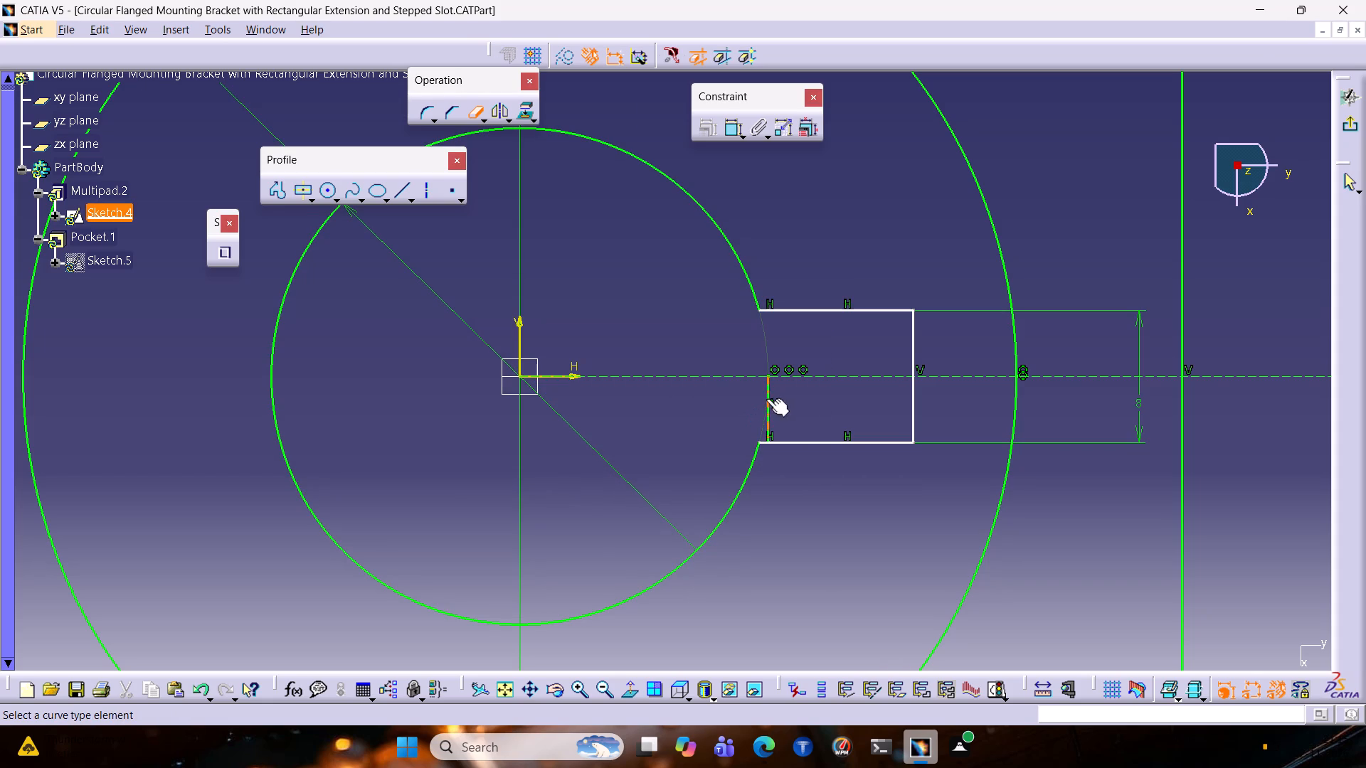
left_click(766, 398)
Dimension from the bore circle's far side to the keyway's outer vertical edge and set the distance to 34 mm.
middle_click_drag(822, 225, 808, 302, "ctrl")
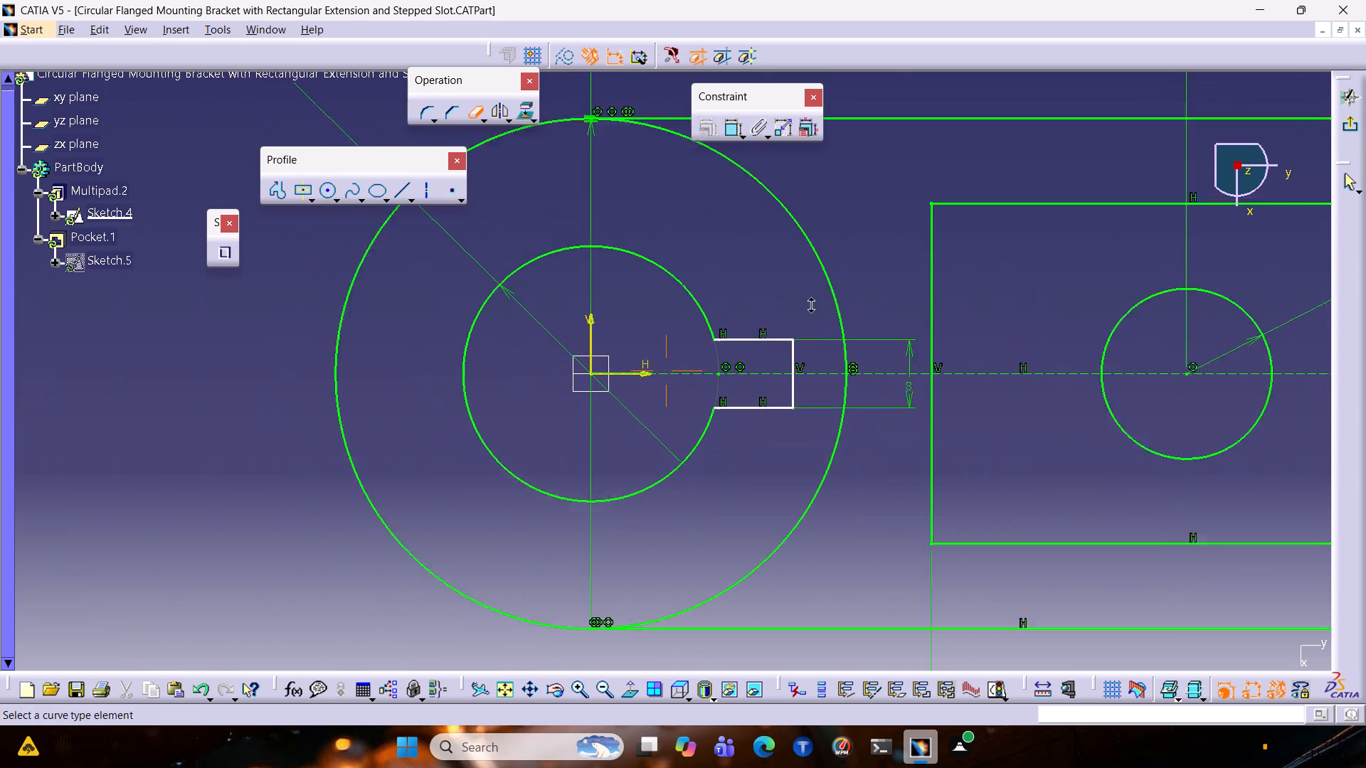
middle_click_drag(808, 302, 808, 306, "ctrl")
scroll(808, 306, "down", 1)
left_click(727, 129)
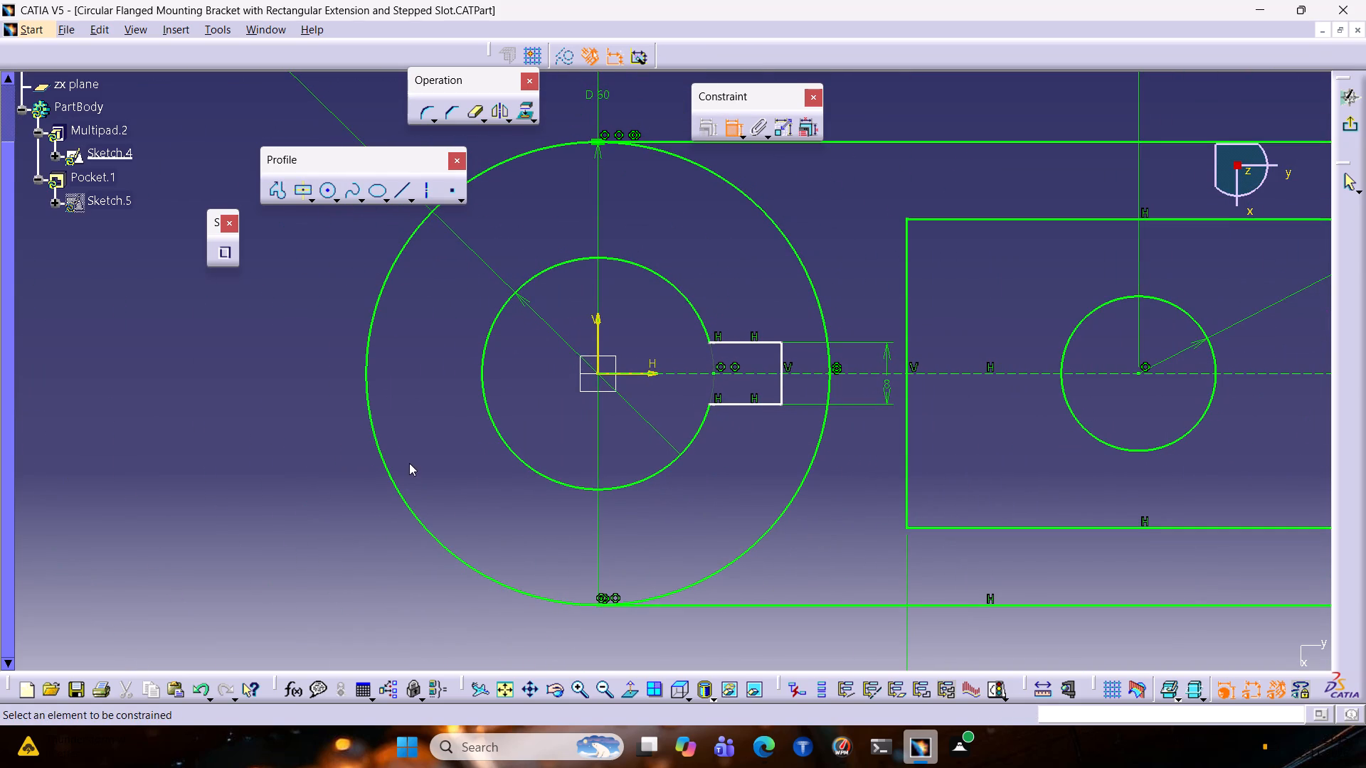
left_click(481, 373)
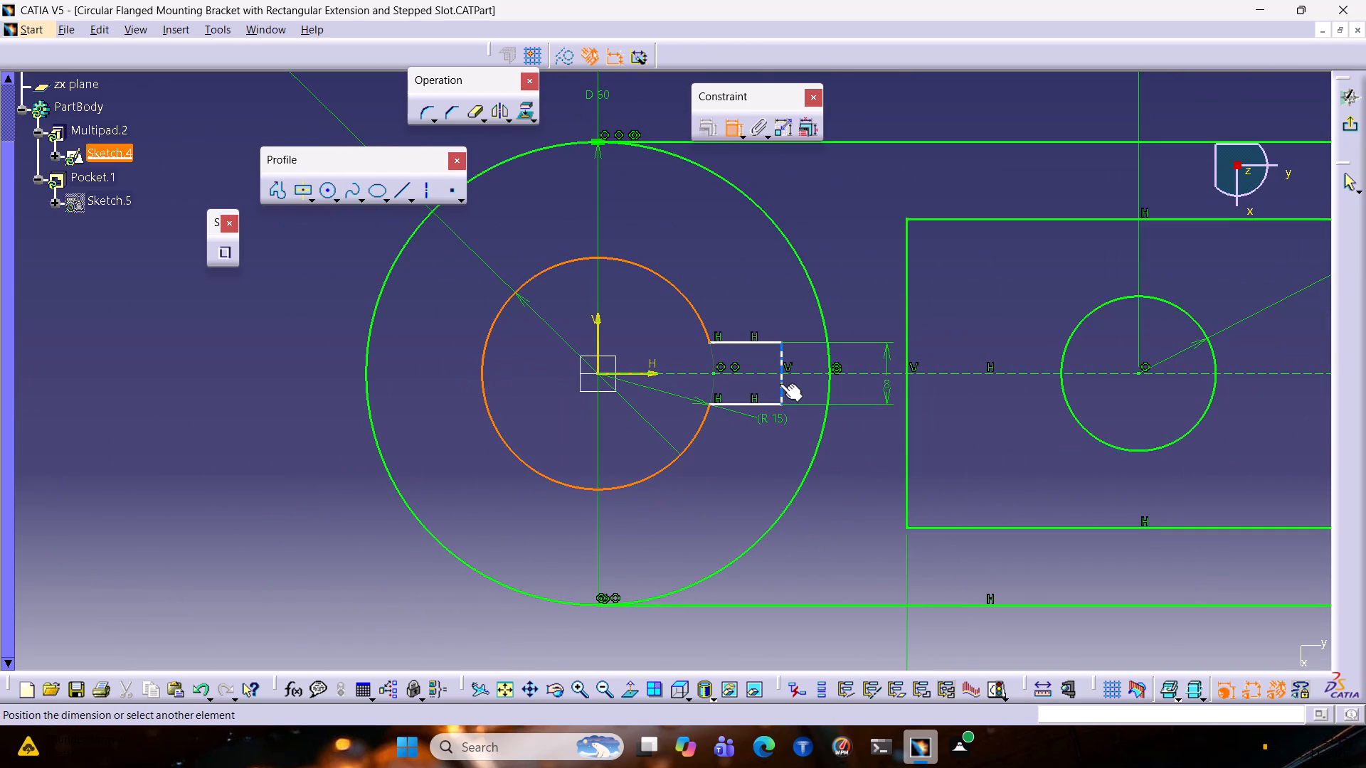
left_click(780, 382)
left_click(633, 542)
double_click(632, 535)
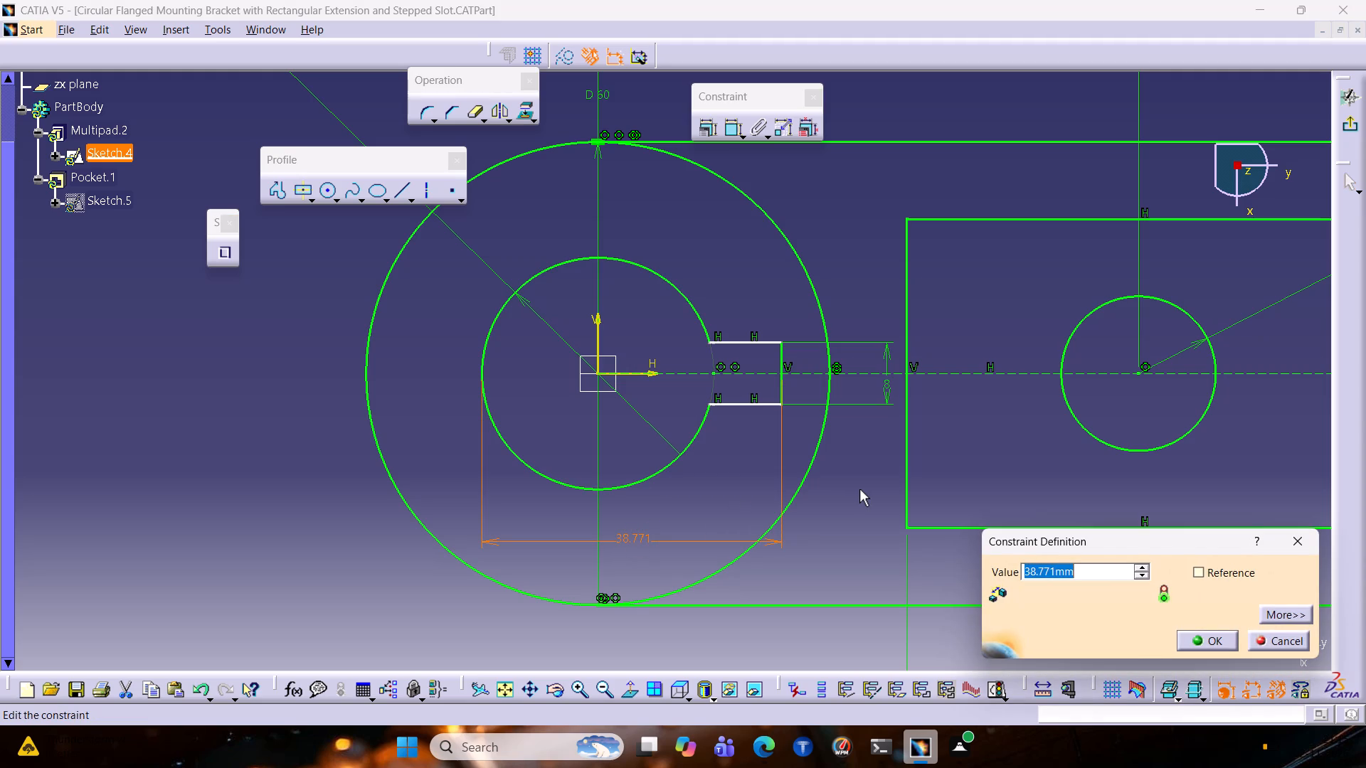
type("34")
key("Return")
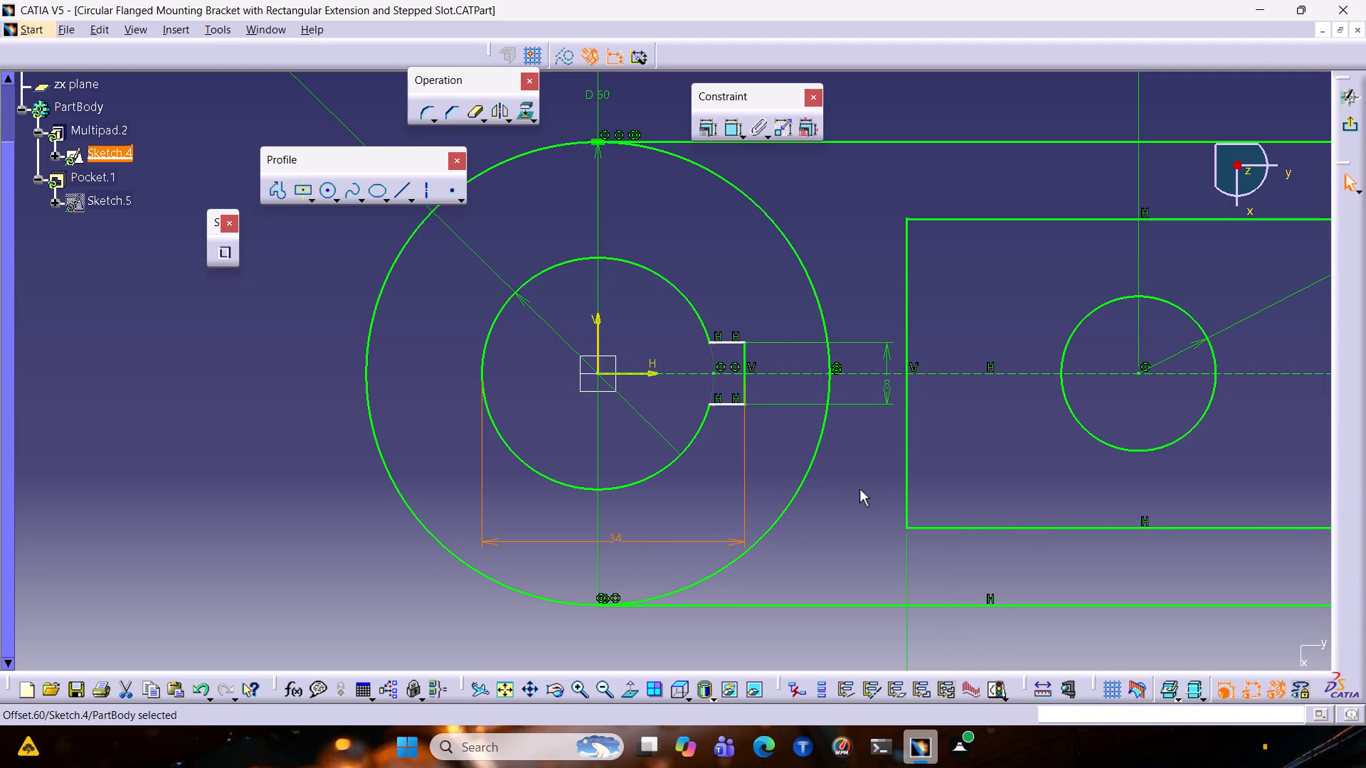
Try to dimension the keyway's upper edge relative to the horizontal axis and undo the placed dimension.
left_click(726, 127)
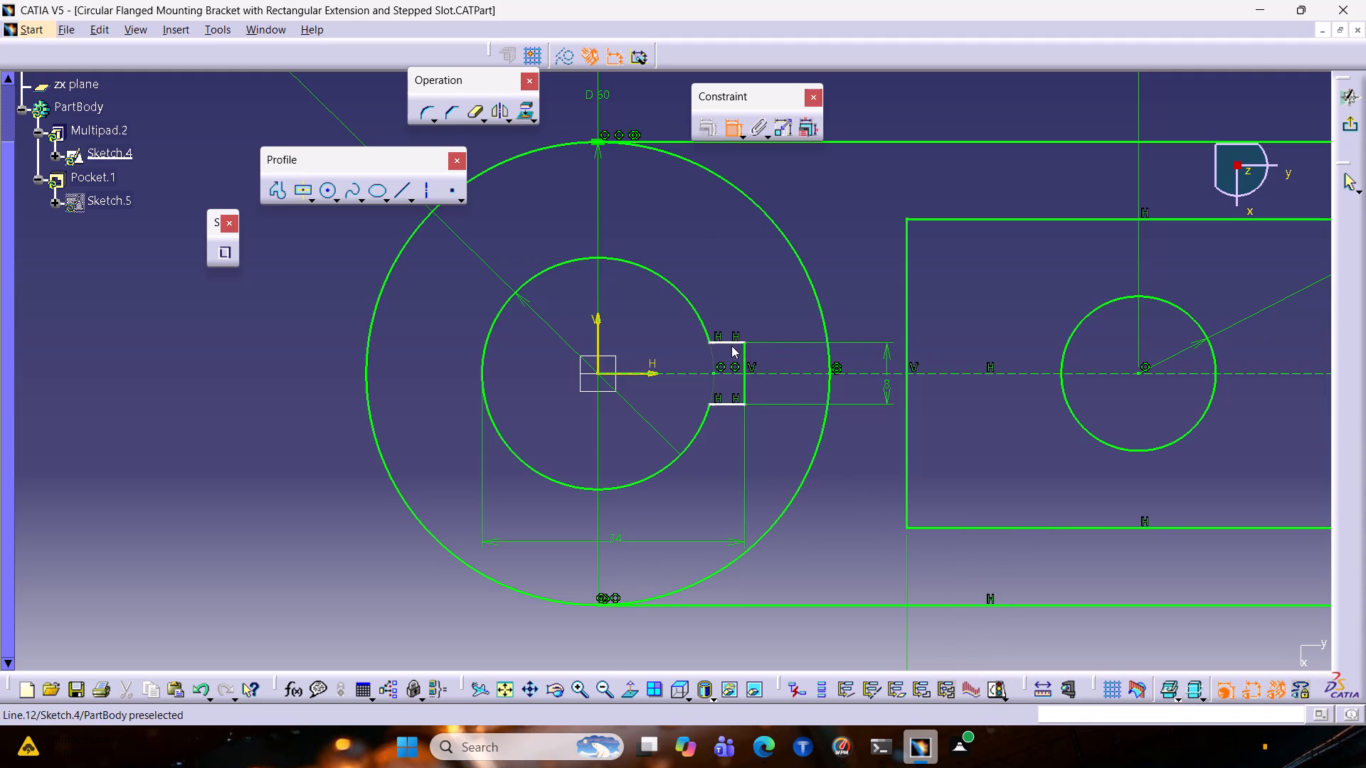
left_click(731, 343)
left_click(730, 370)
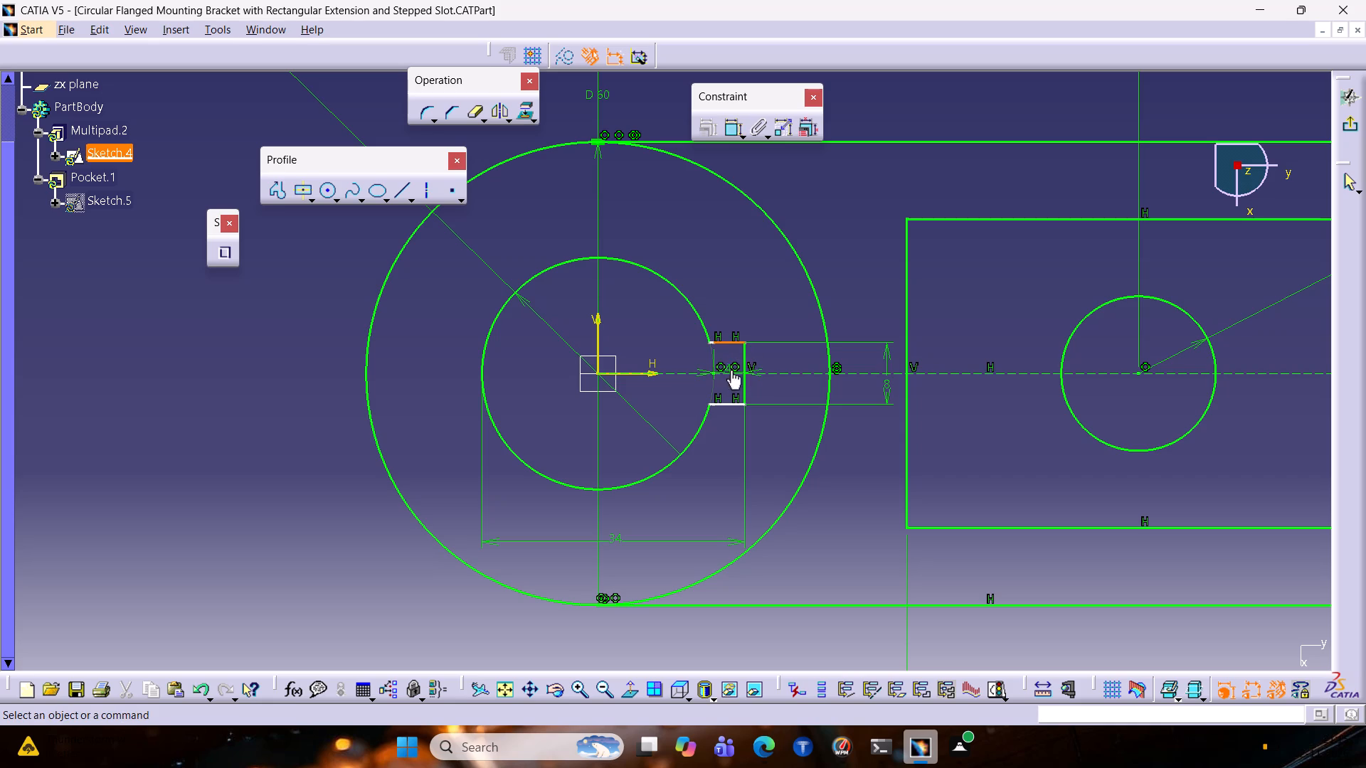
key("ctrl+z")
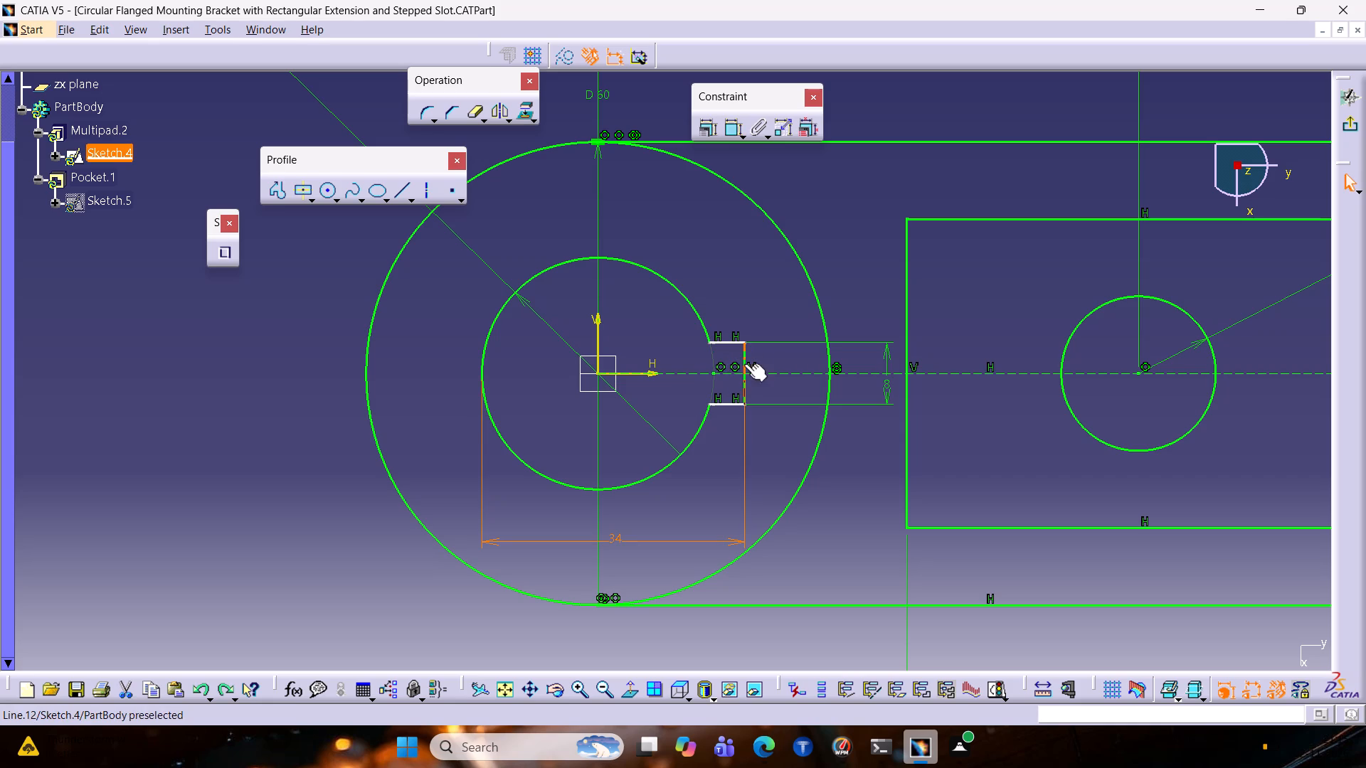
Dimension the distance between the keyway's upper edge and the horizontal axis, placing it just beyond the keyway.
left_click(739, 133)
left_click(728, 133)
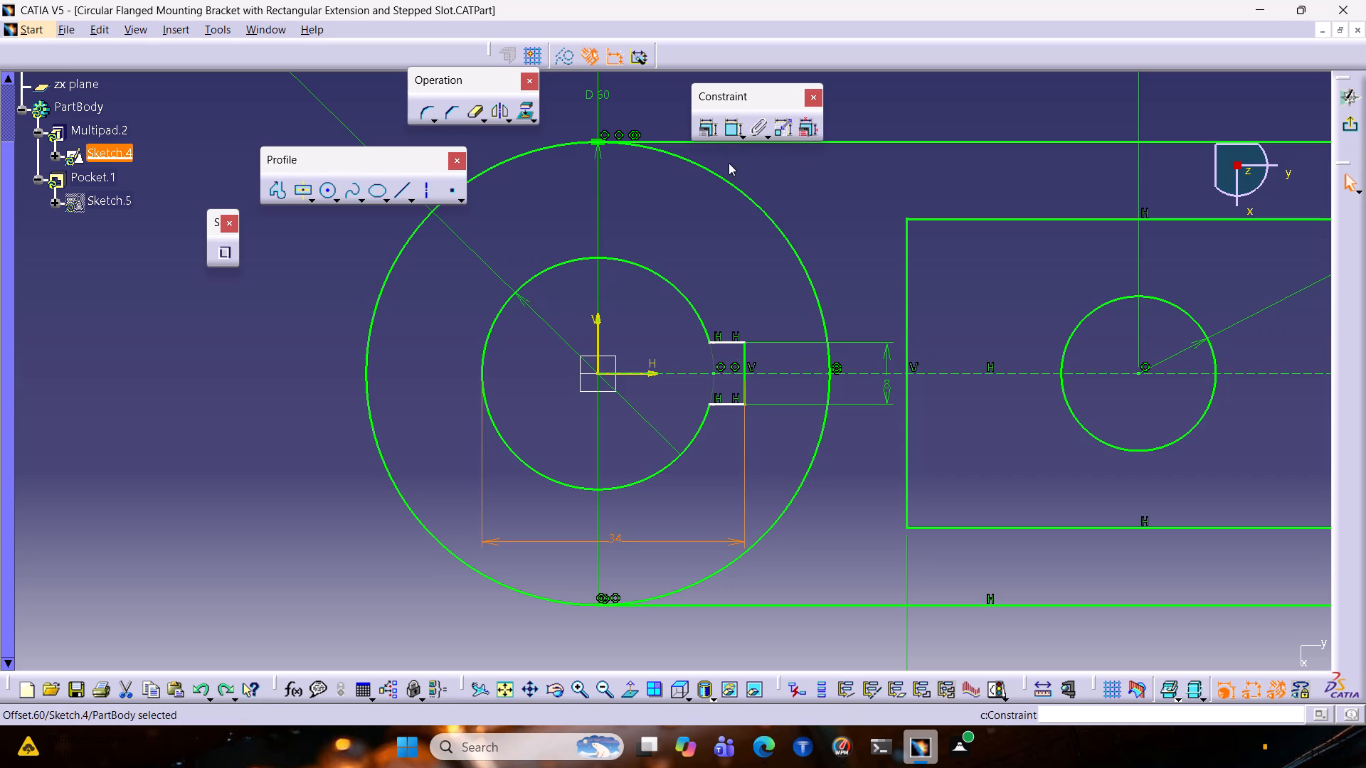
left_click(728, 131)
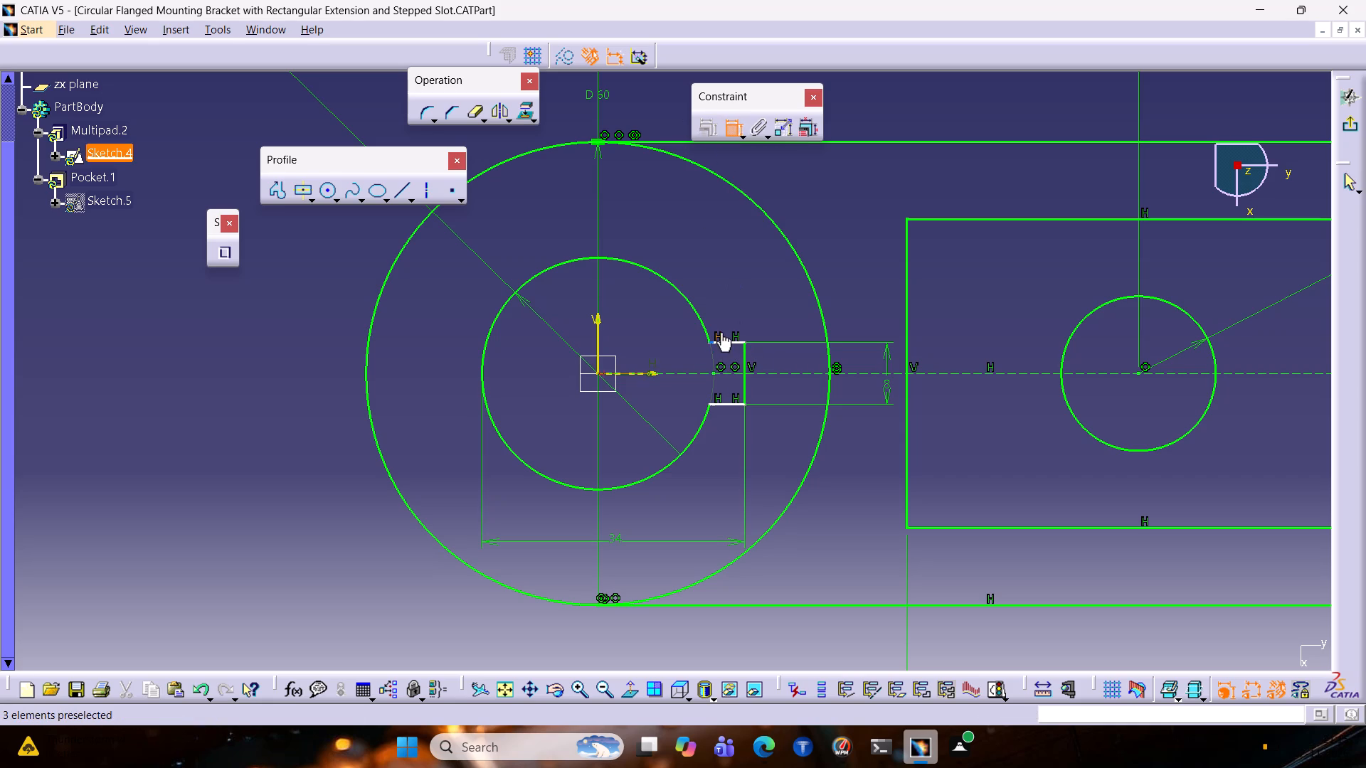
left_click(727, 341)
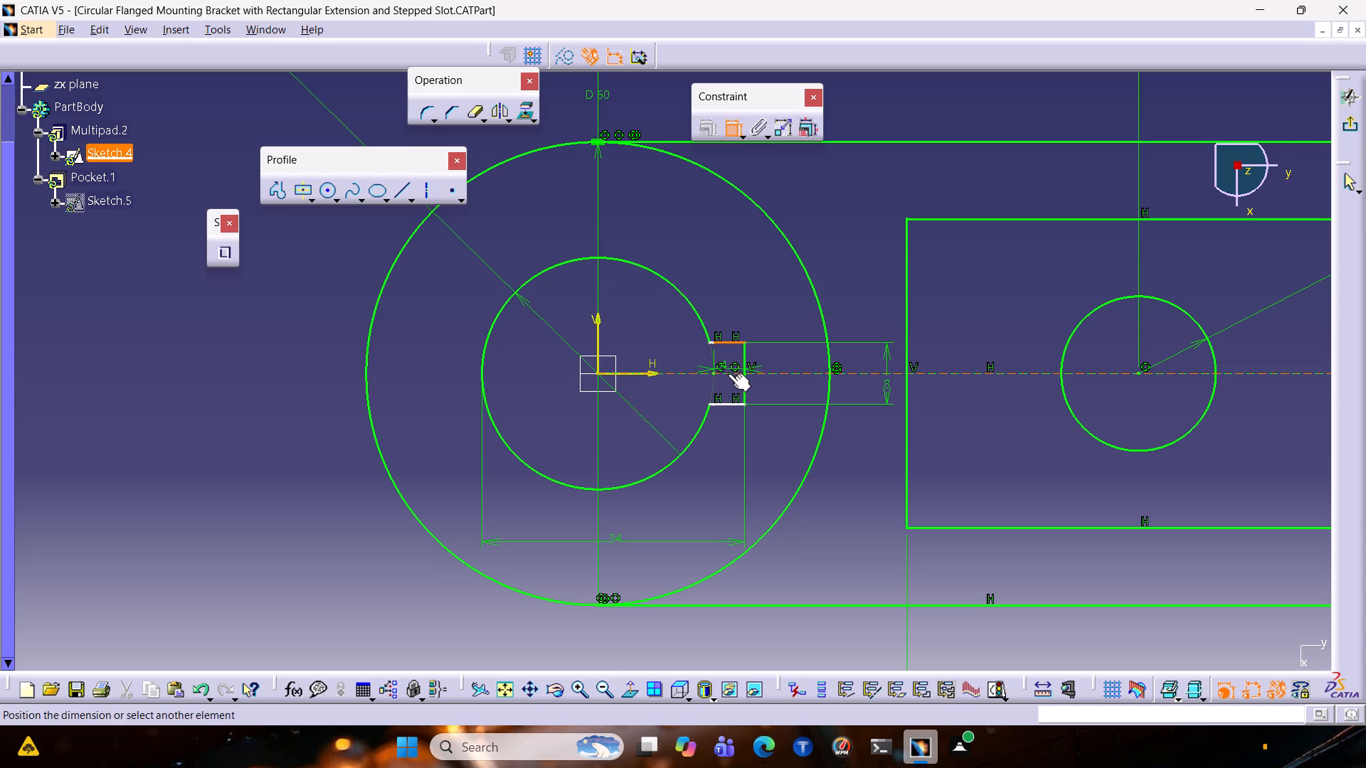
left_click(728, 373)
left_click(801, 365)
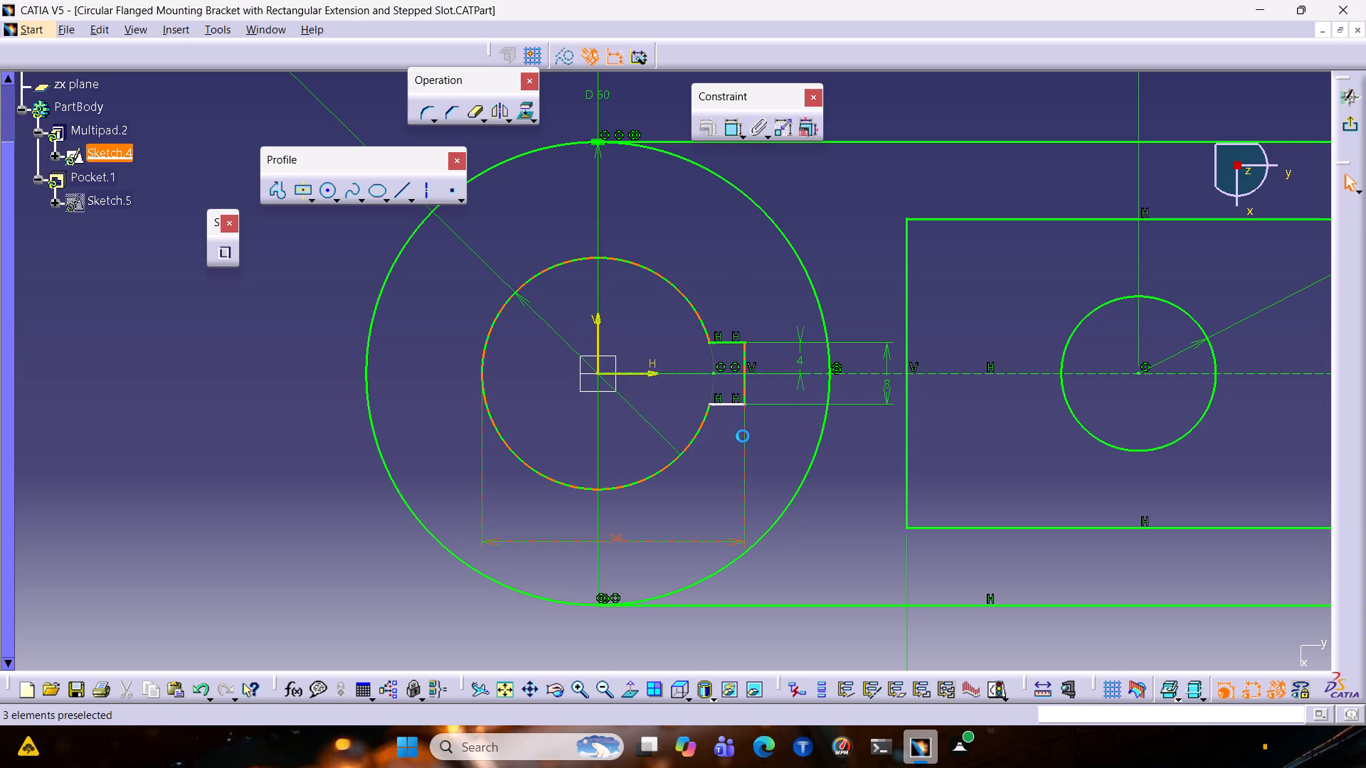
Apply an Equal constraint between the keyway's lower and upper horizontal edges in the bore sketch.
left_click(726, 401)
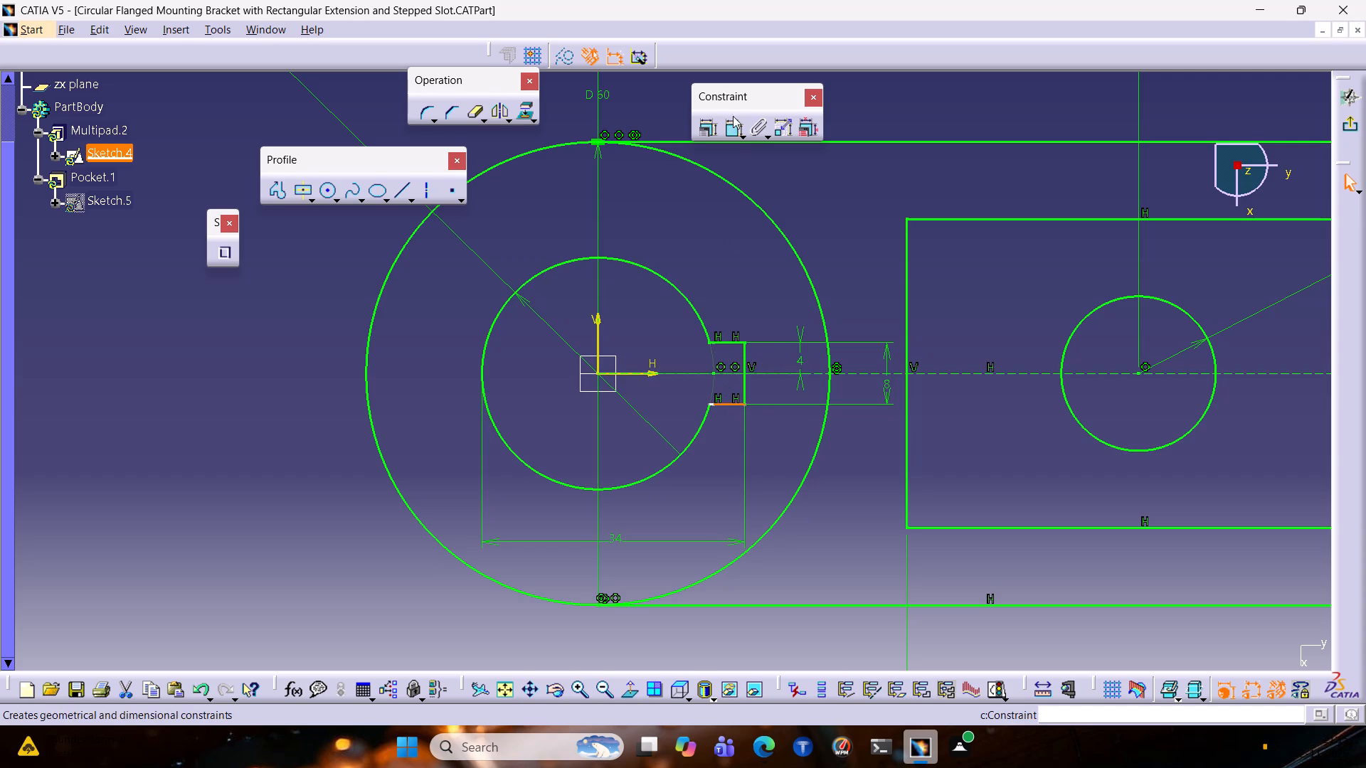
left_click(726, 341, "ctrl")
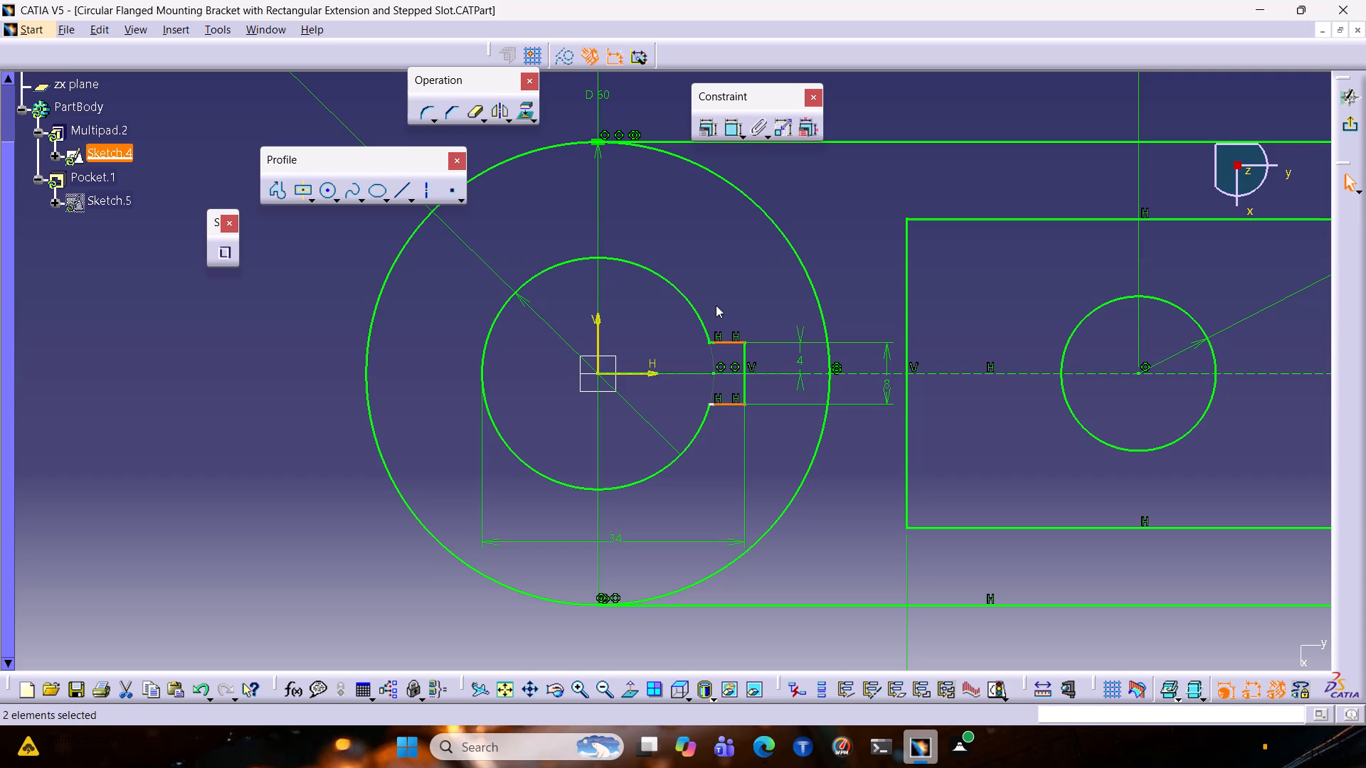
left_click(709, 130)
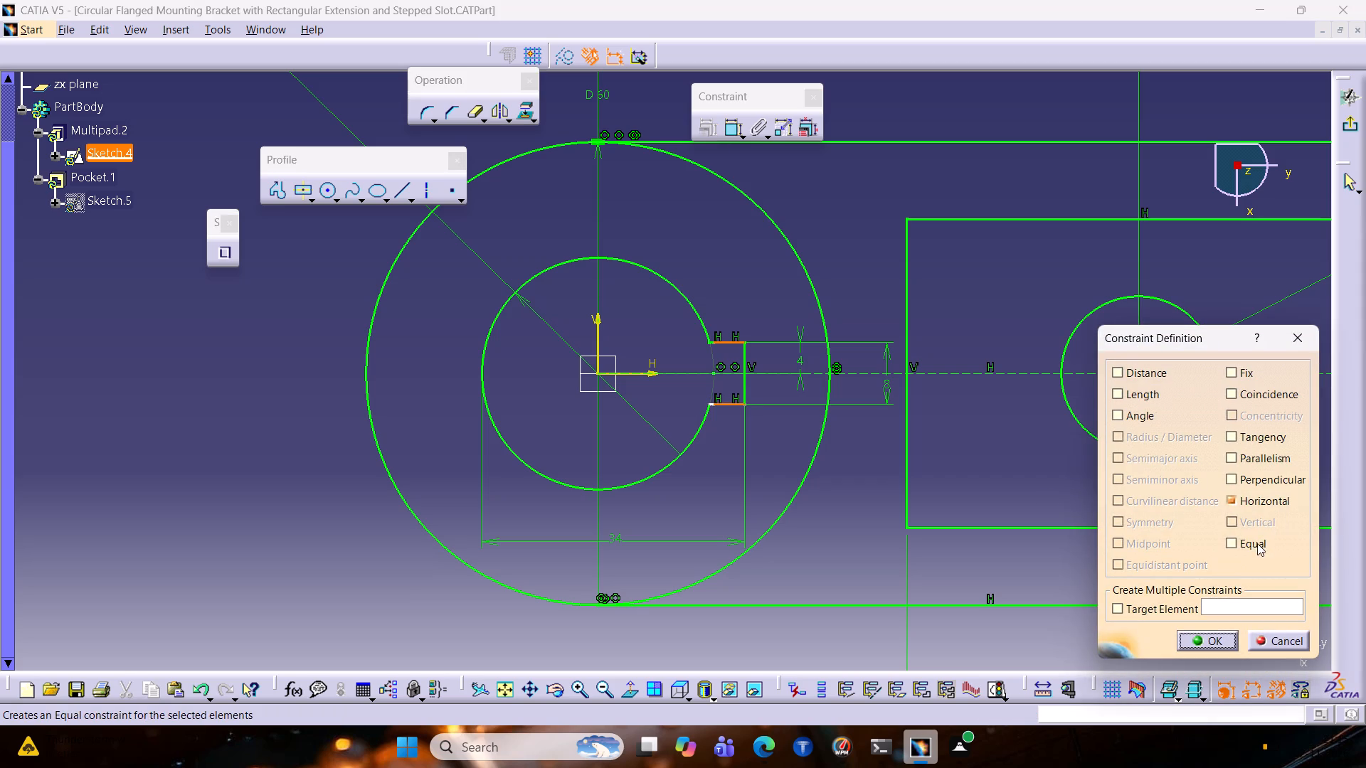
left_click(1257, 543)
left_click(1212, 644)
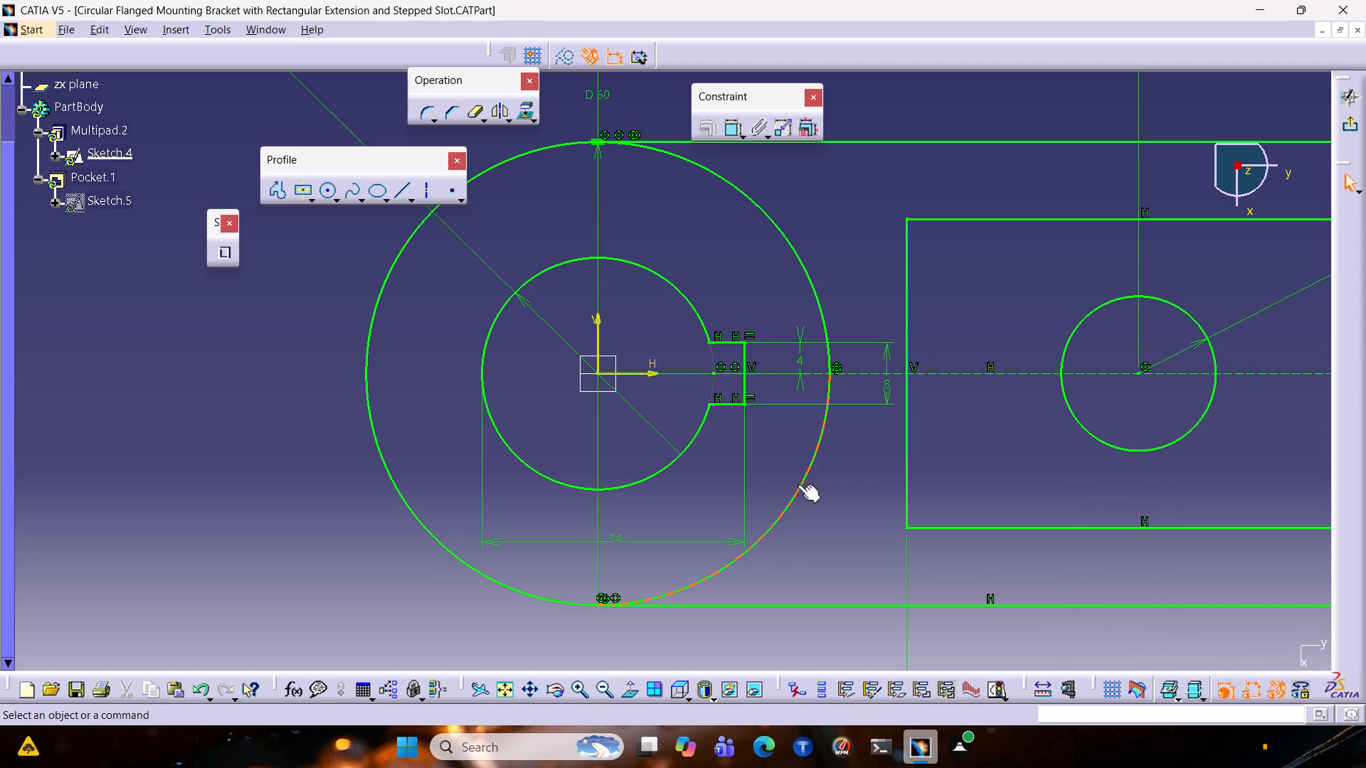
Exit the bore sketch to rebuild the part with the keyway, and inspect the bracket in 3D.
left_click(1341, 125)
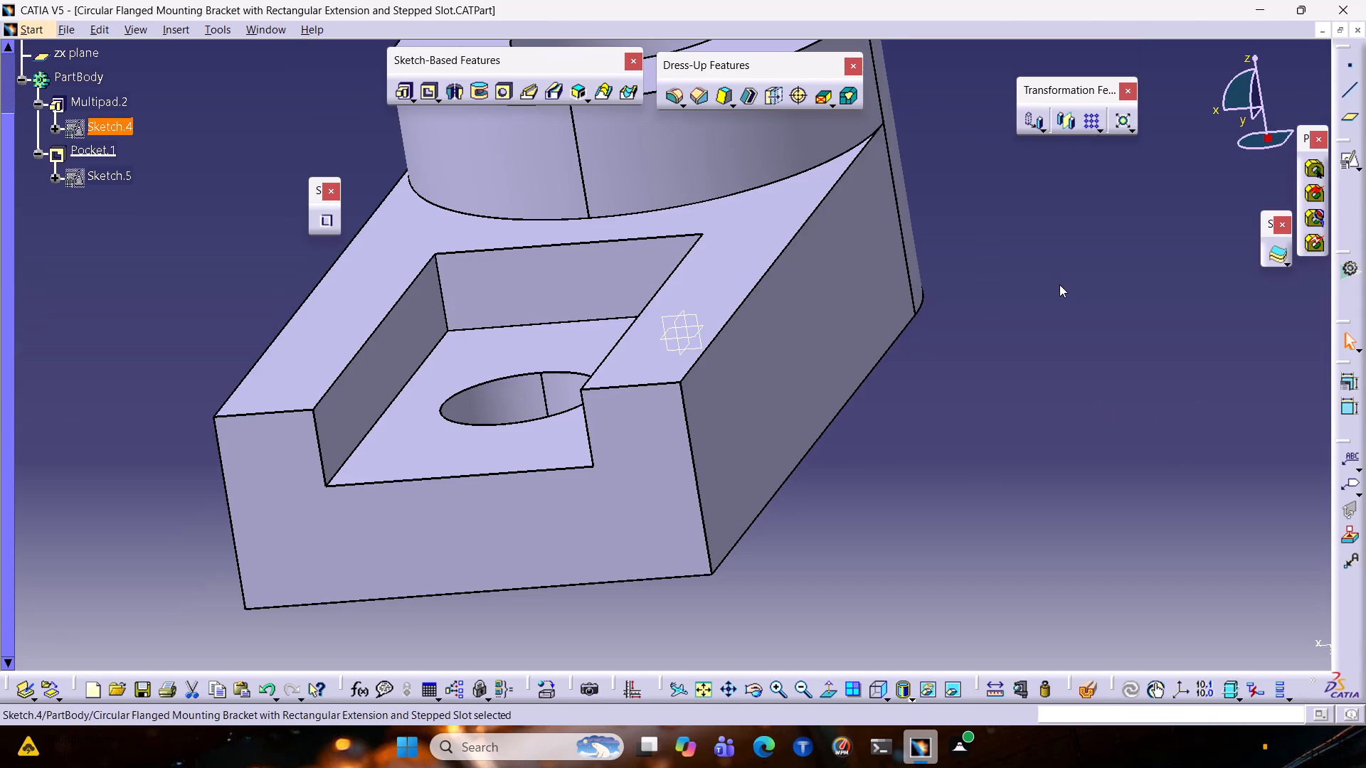
middle_click_drag(935, 254, 892, 340, "ctrl")
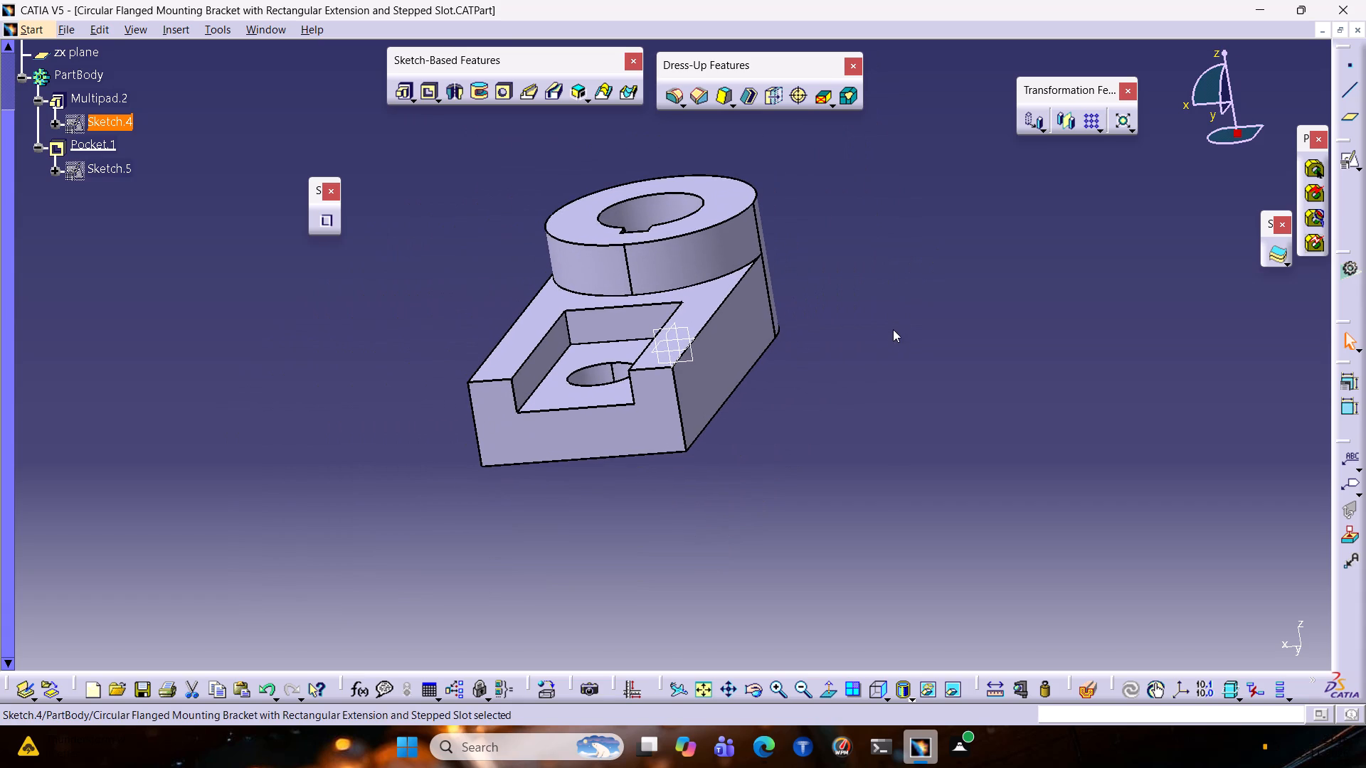
middle_click_drag(874, 365, 928, 314, "ctrl")
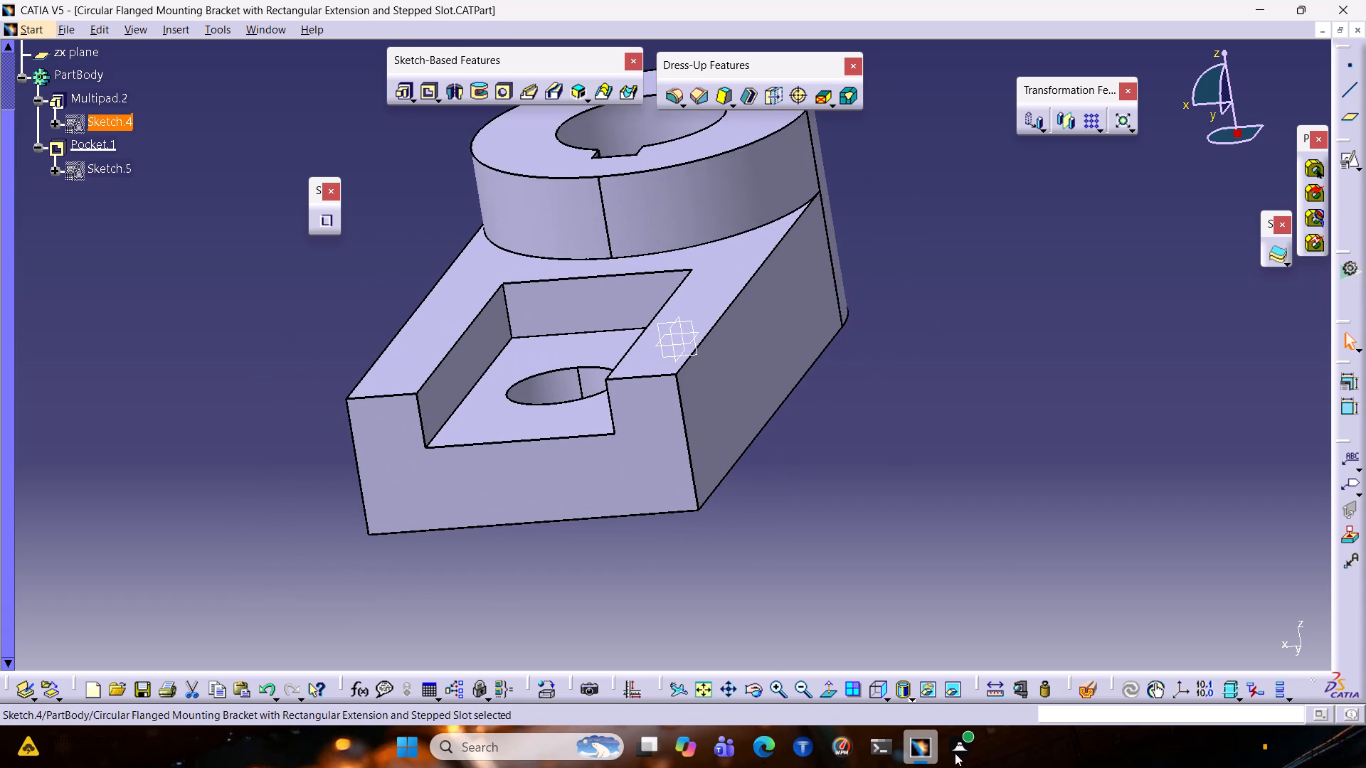
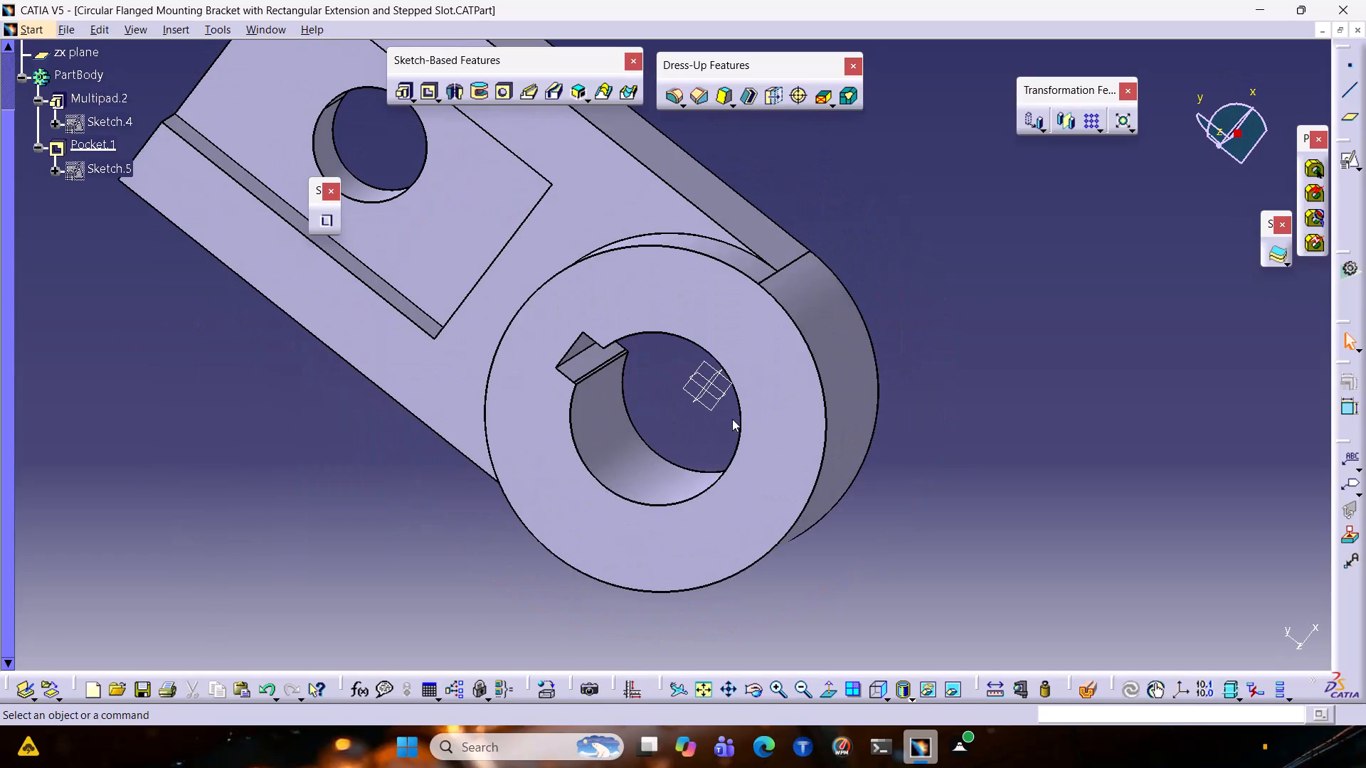
Inspect the bracket's bore, keyway and stepped slot from several 3D angles and in the standard right, front and top views.
middle_click_drag(867, 328, 818, 391, "ctrl")
middle_click_drag(852, 440, 772, 506)
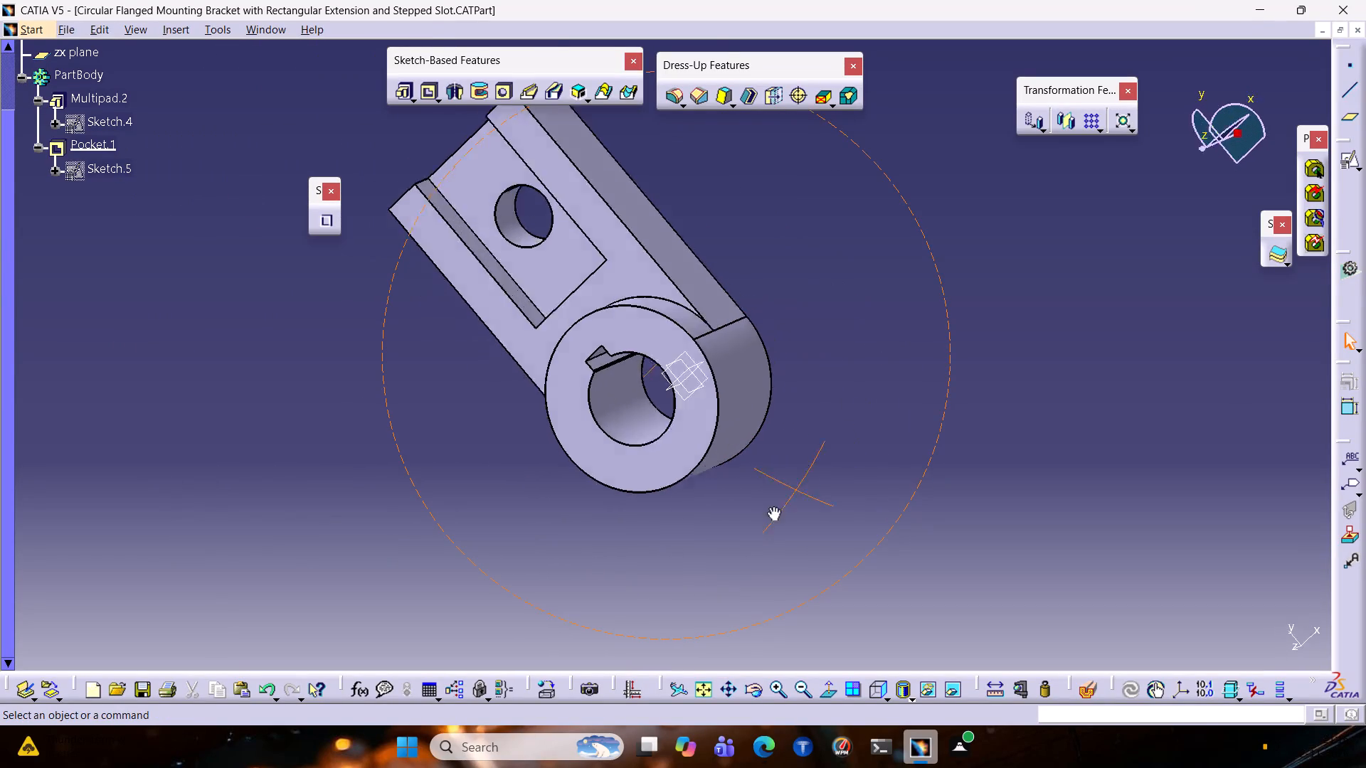
middle_click_drag(772, 506, 561, 109)
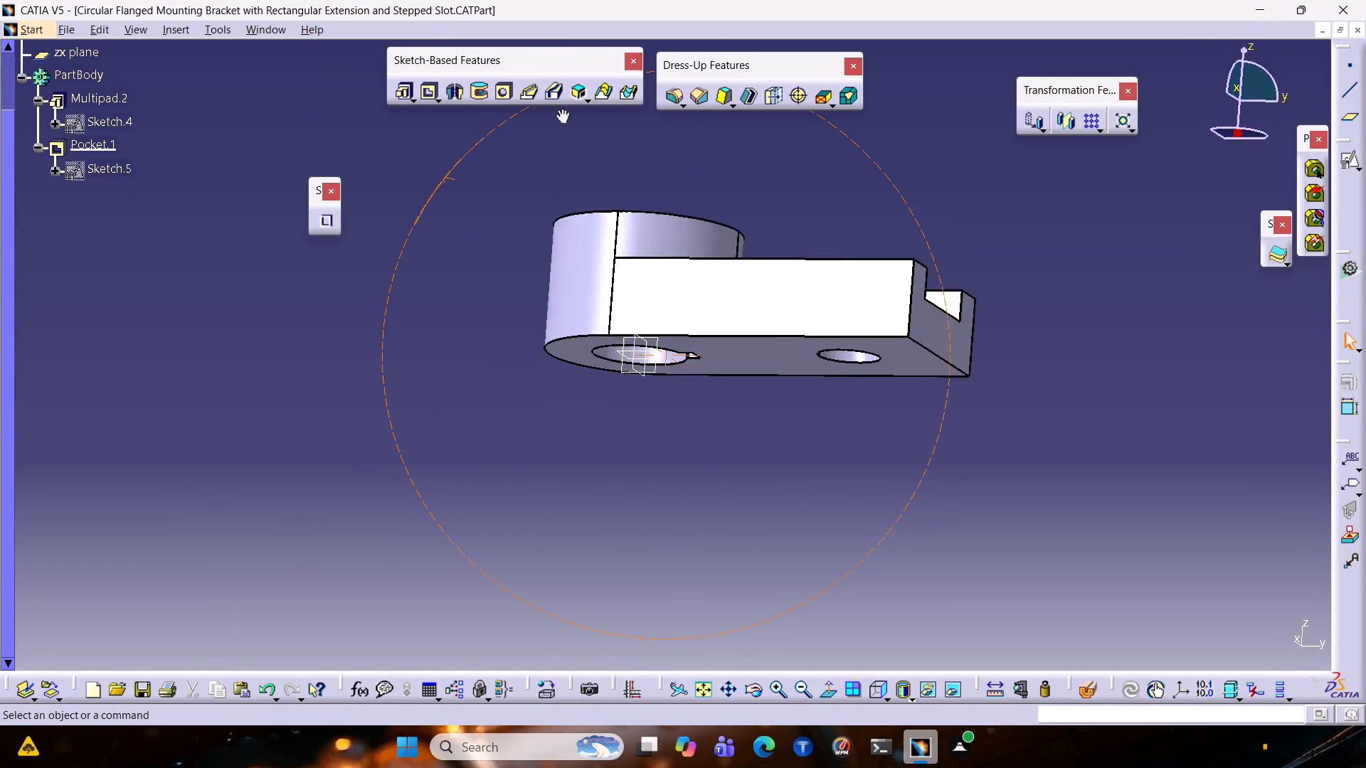
middle_click_drag(561, 109, 499, 454)
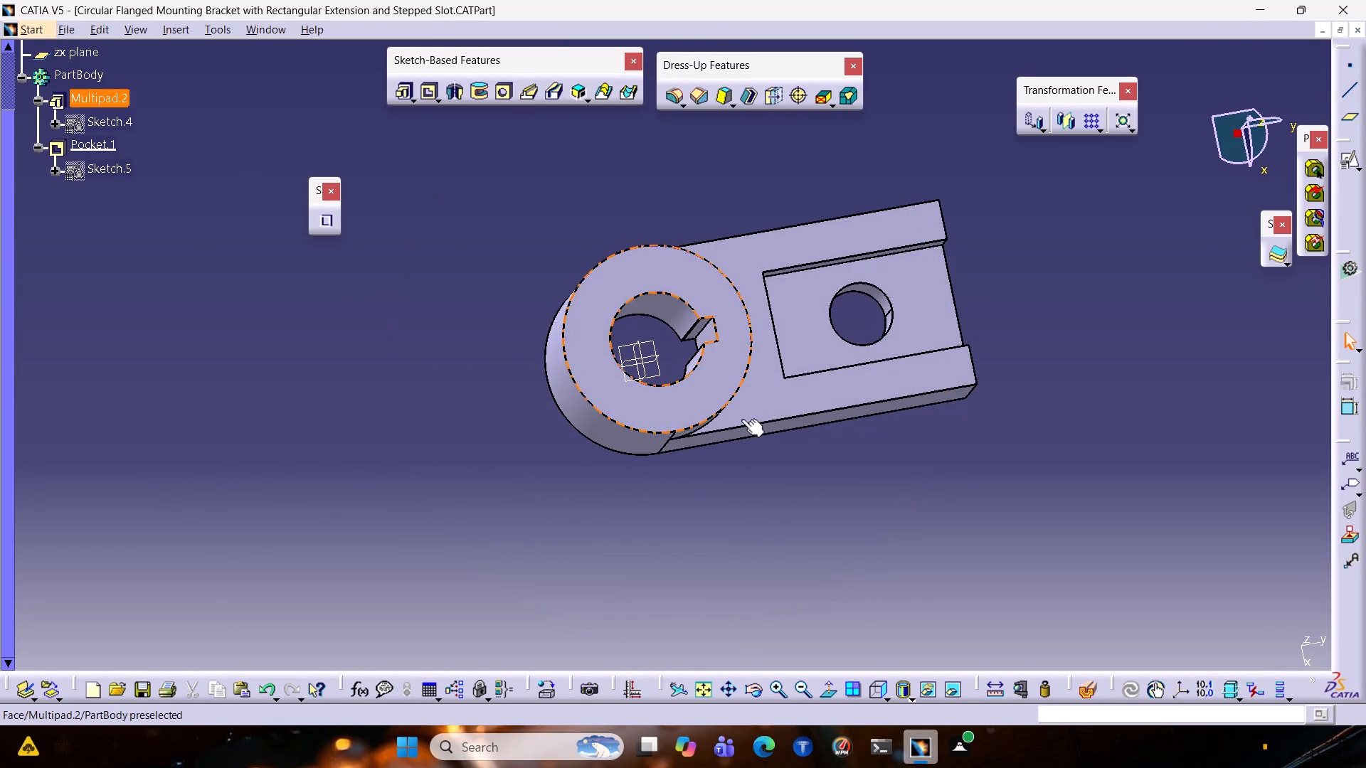
middle_click_drag(884, 444, 945, 415, "ctrl")
left_click(884, 696)
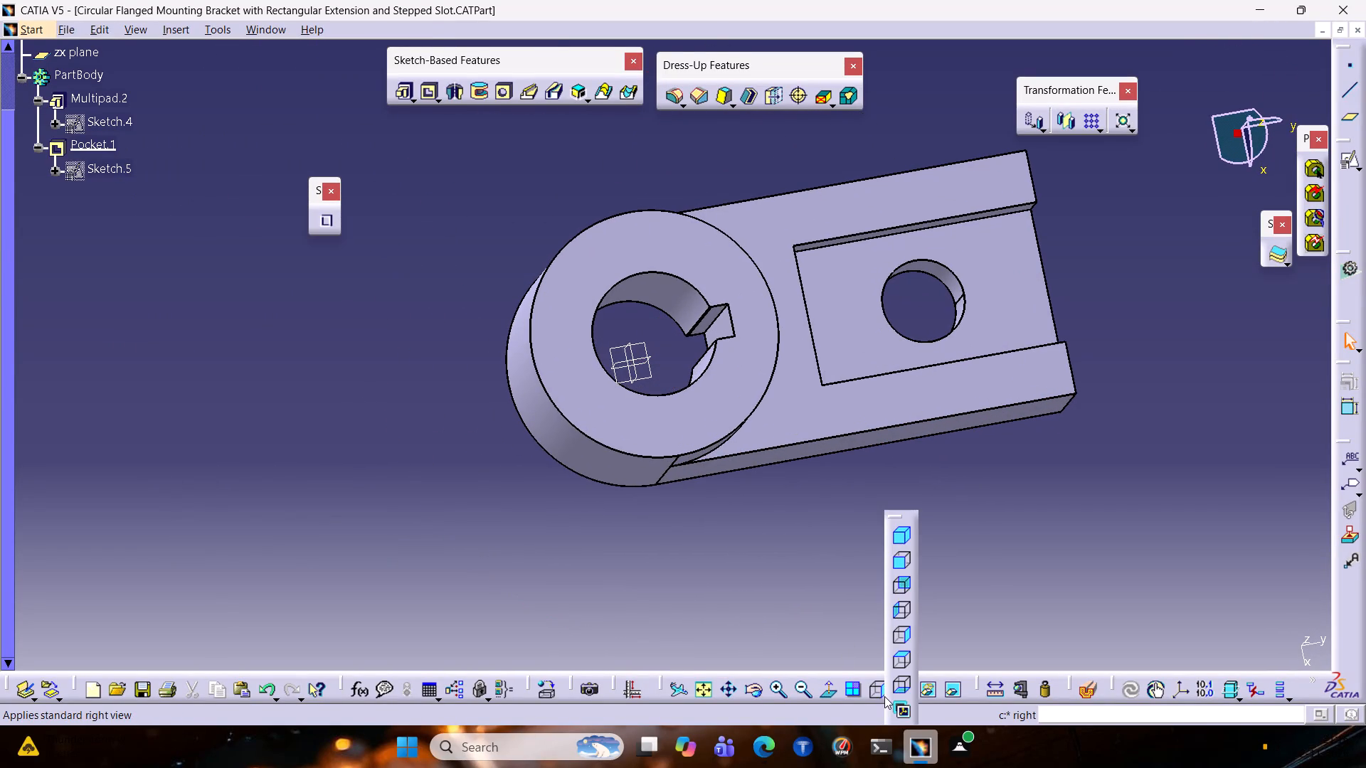
double_click(879, 691)
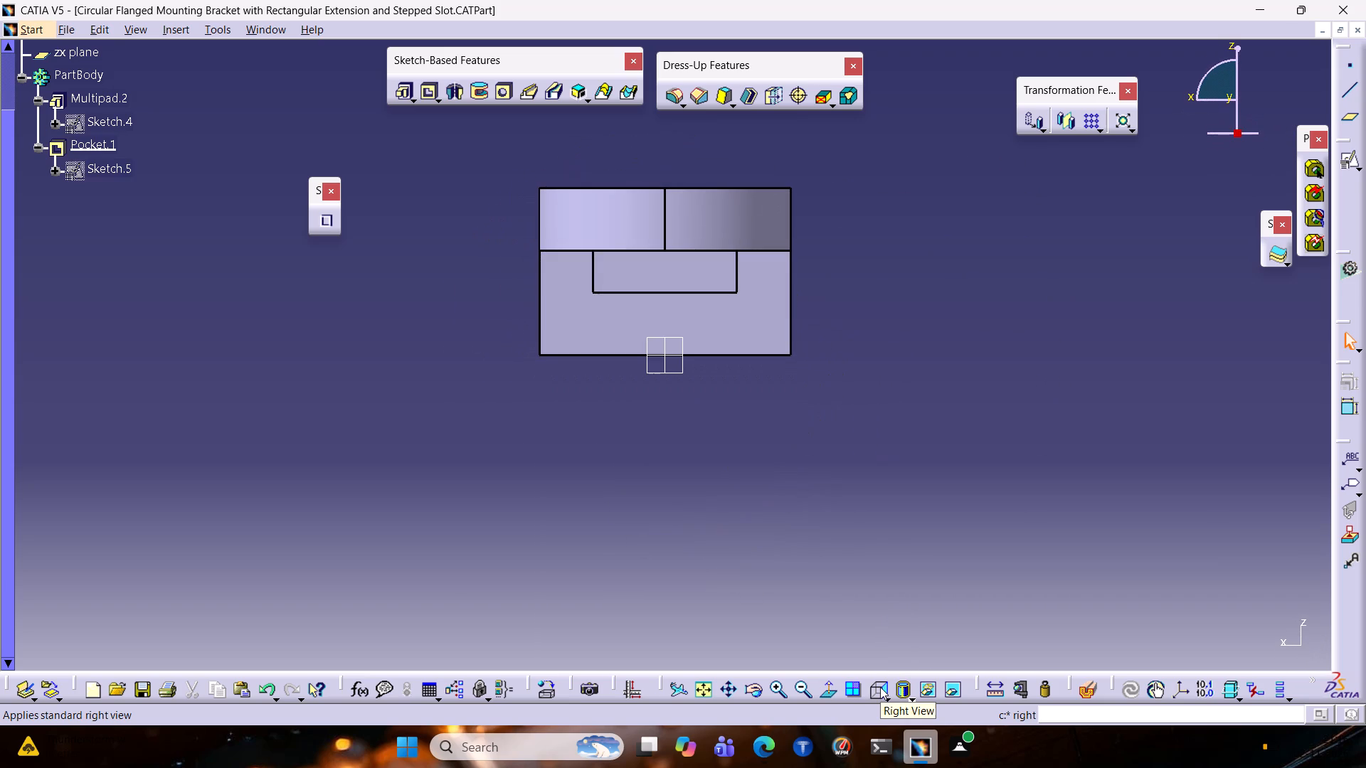
left_click(888, 695)
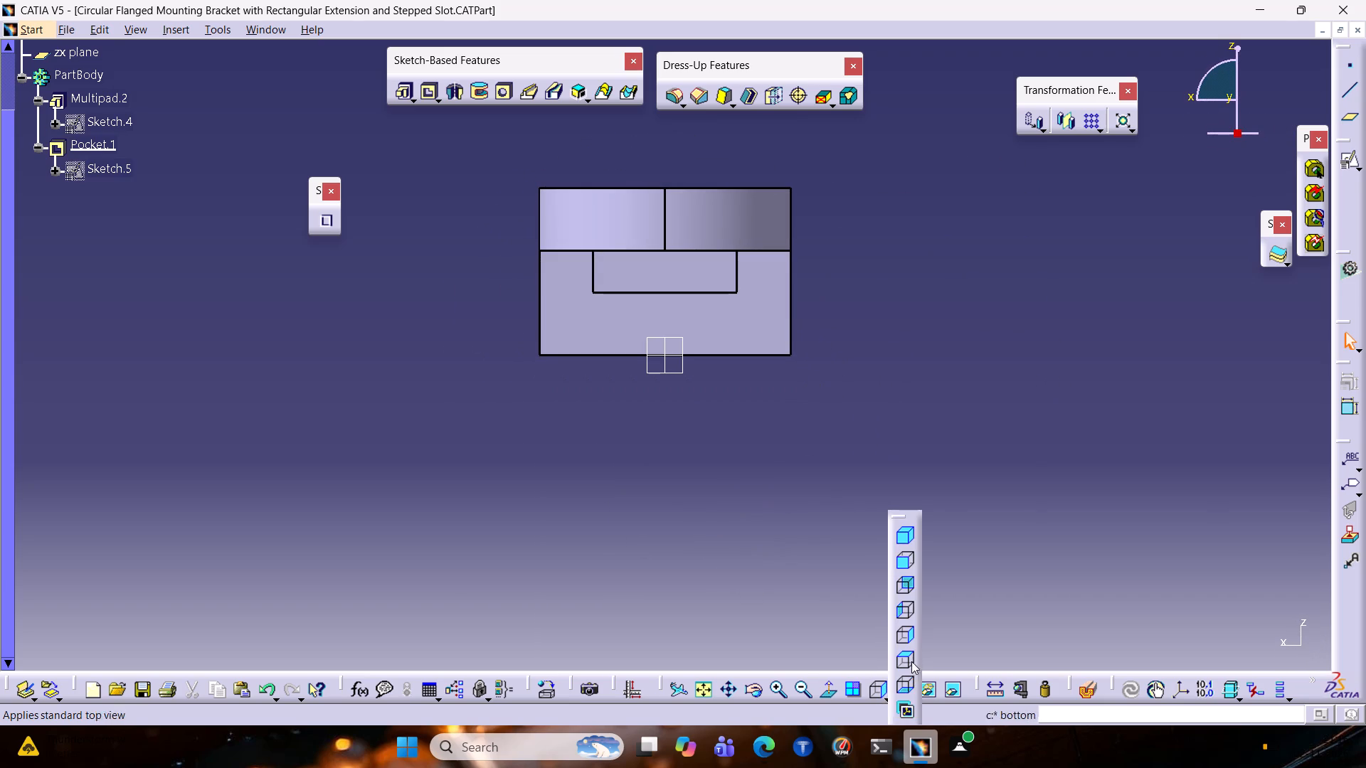
left_click(906, 559)
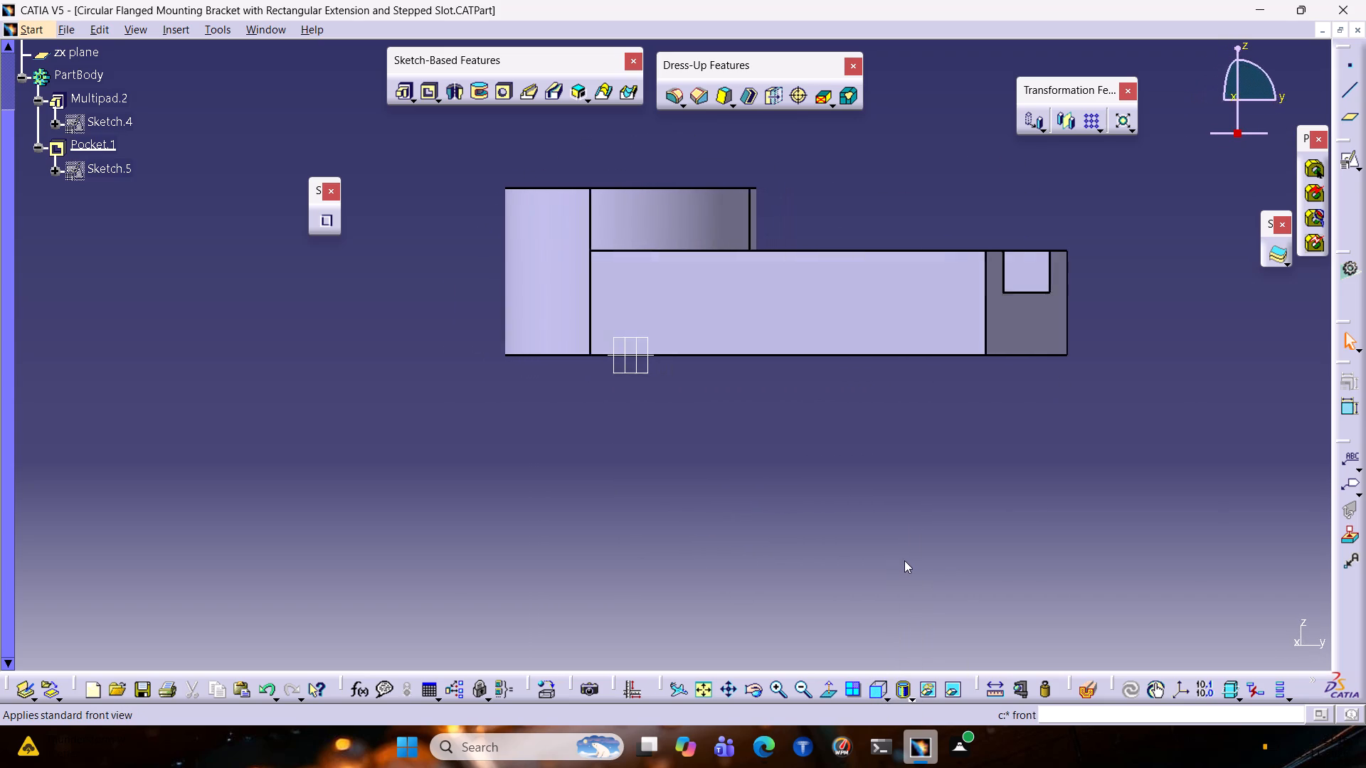
left_click(884, 698)
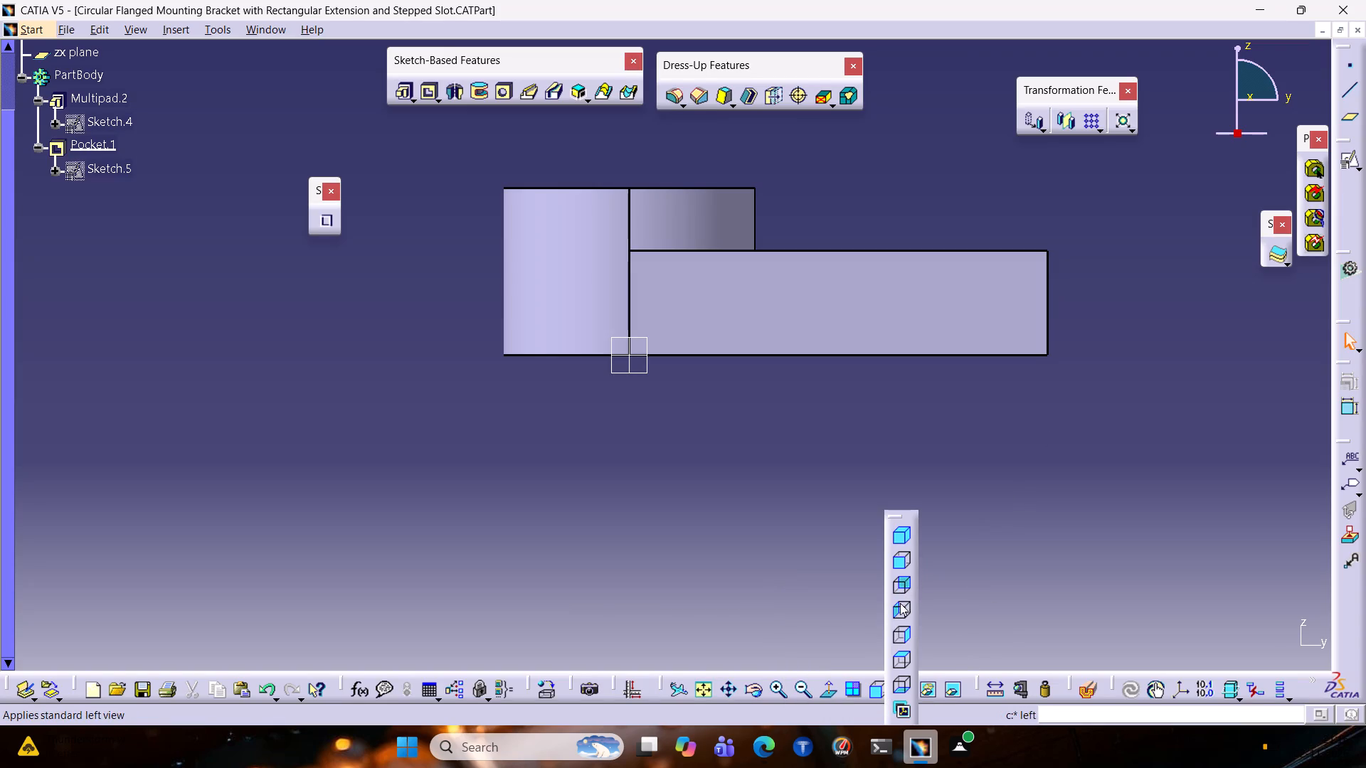
left_click(900, 656)
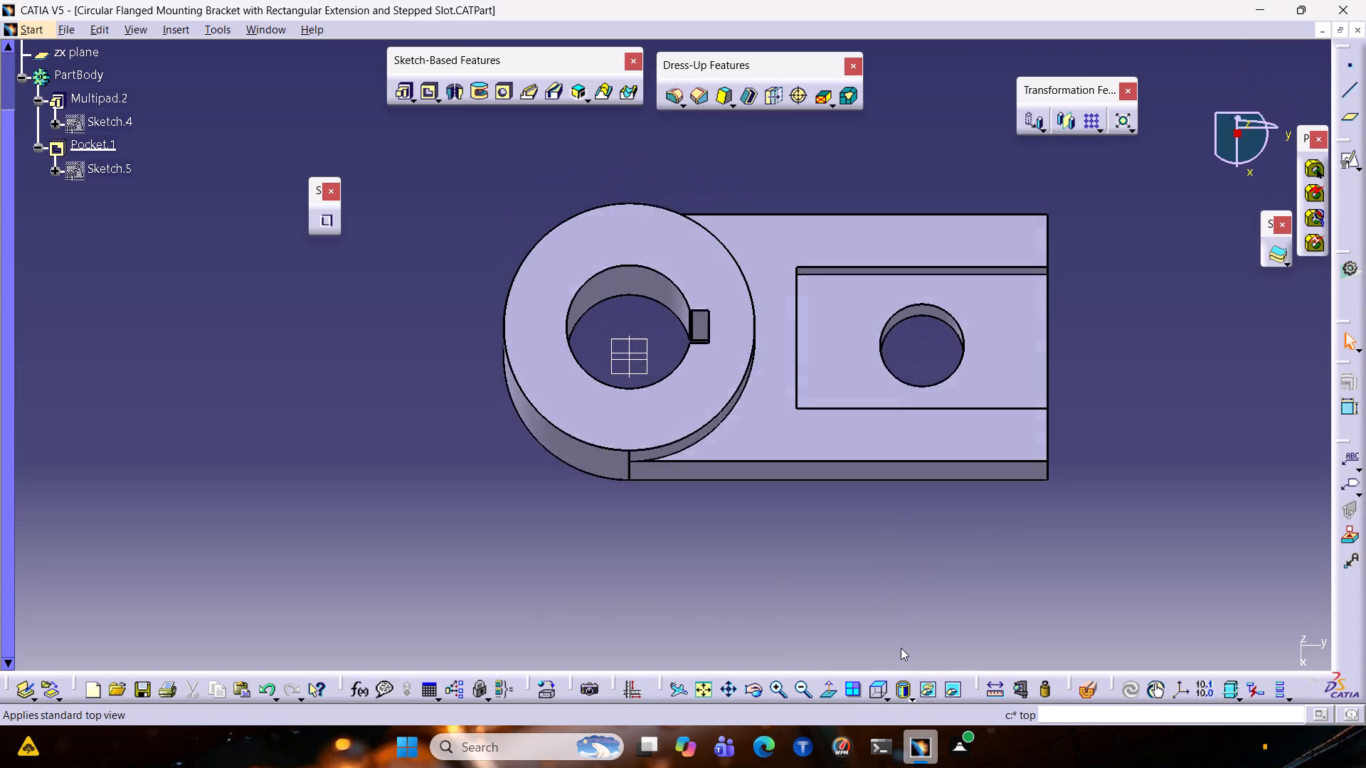
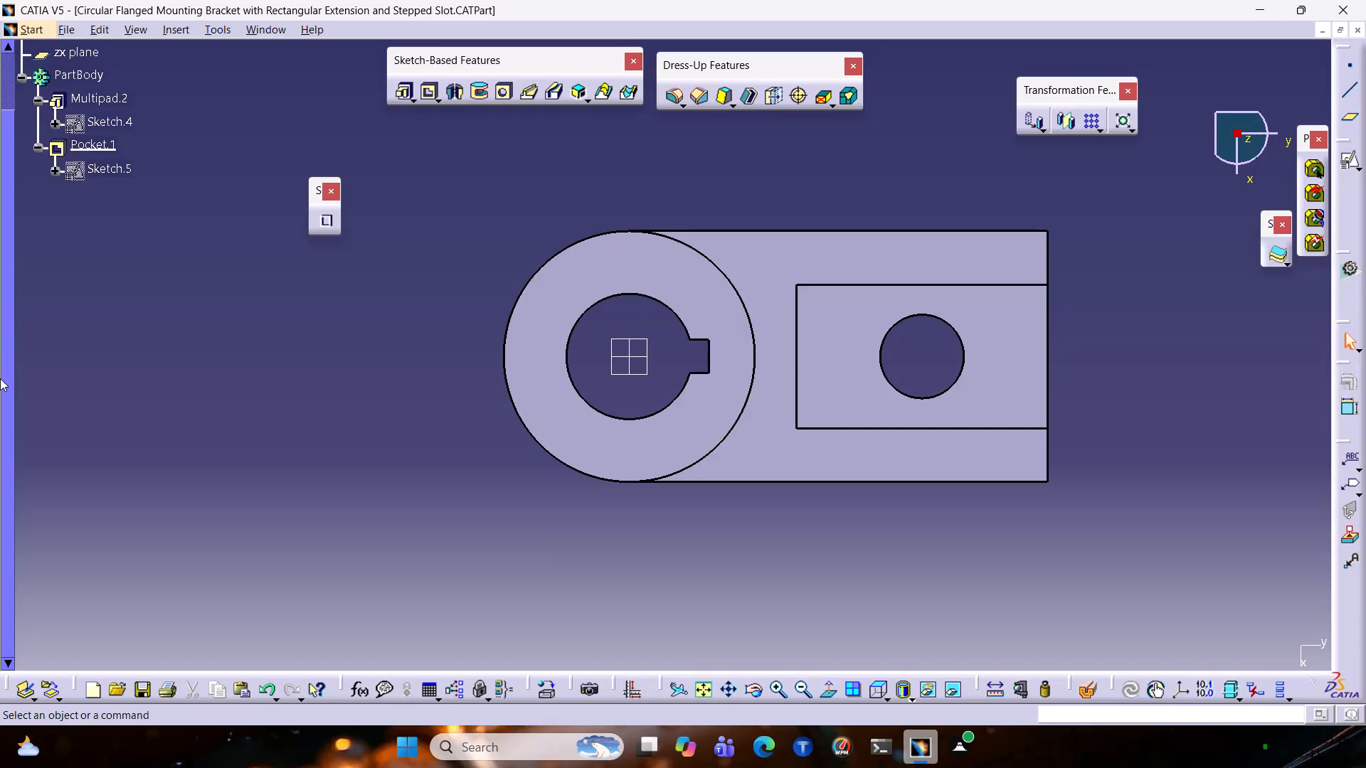
Close the circular flanged mounting bracket part without saving its changes, and cancel the exit to keep Product1 open.
scroll(0, 643, "down", 4)
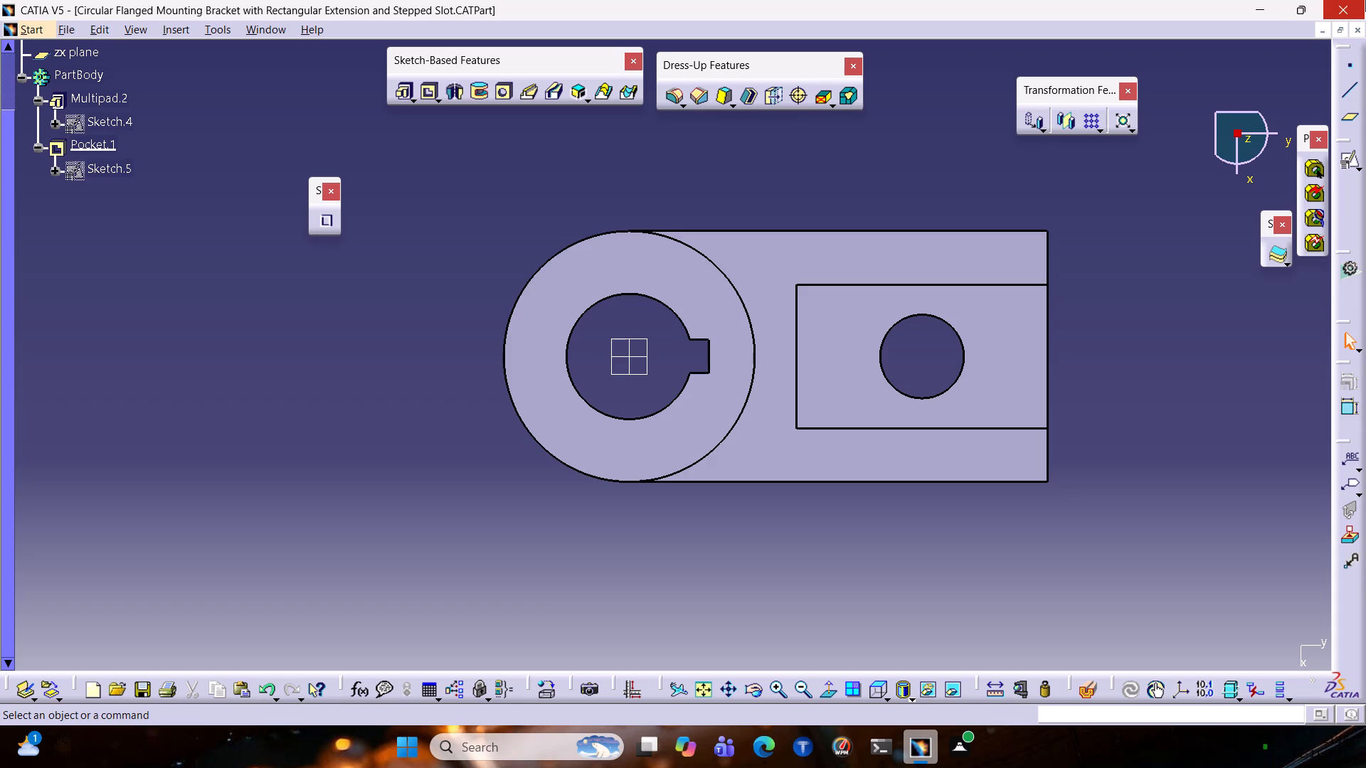
right_click_drag(1365, 0, 984, 49)
scroll(1344, 1, "up", 1)
left_click(1343, 4)
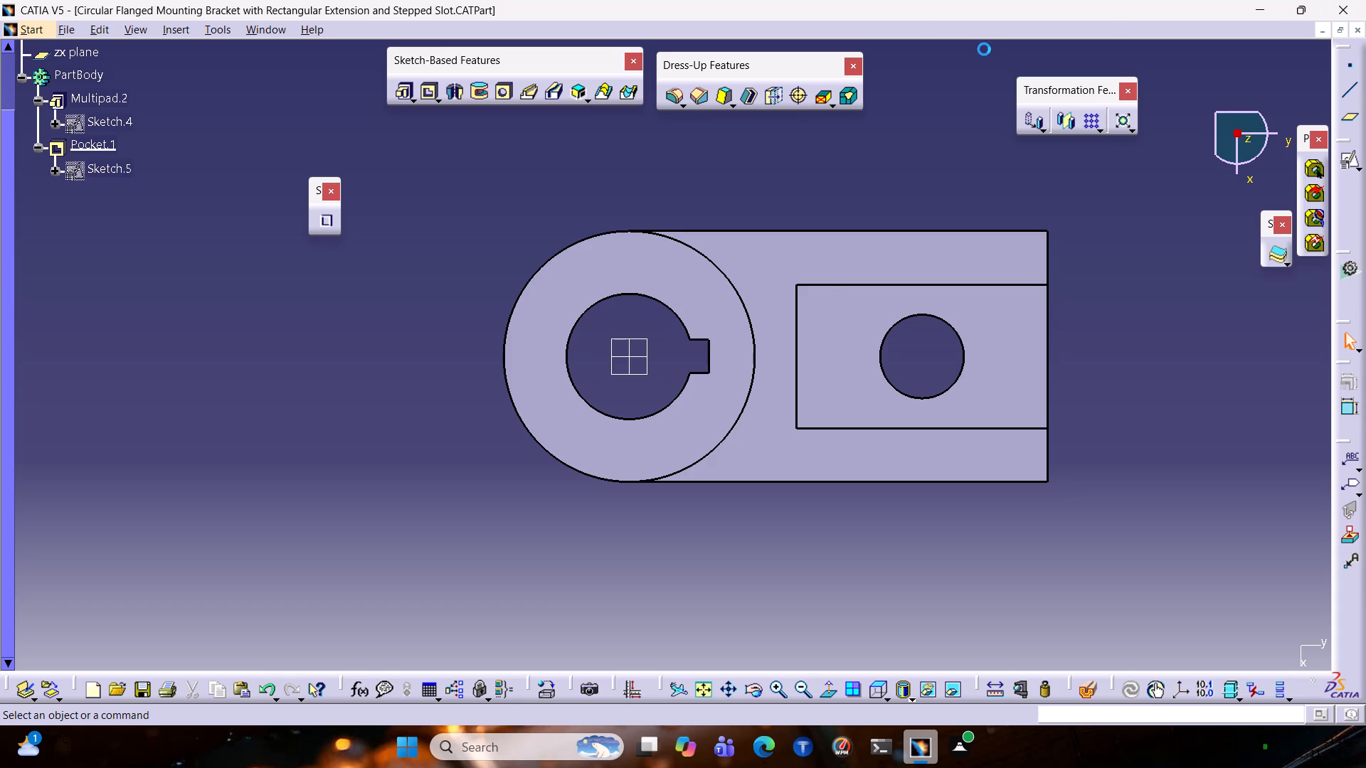
right_click_drag(975, 28, 909, 1)
left_click_drag(902, 0, 915, 0)
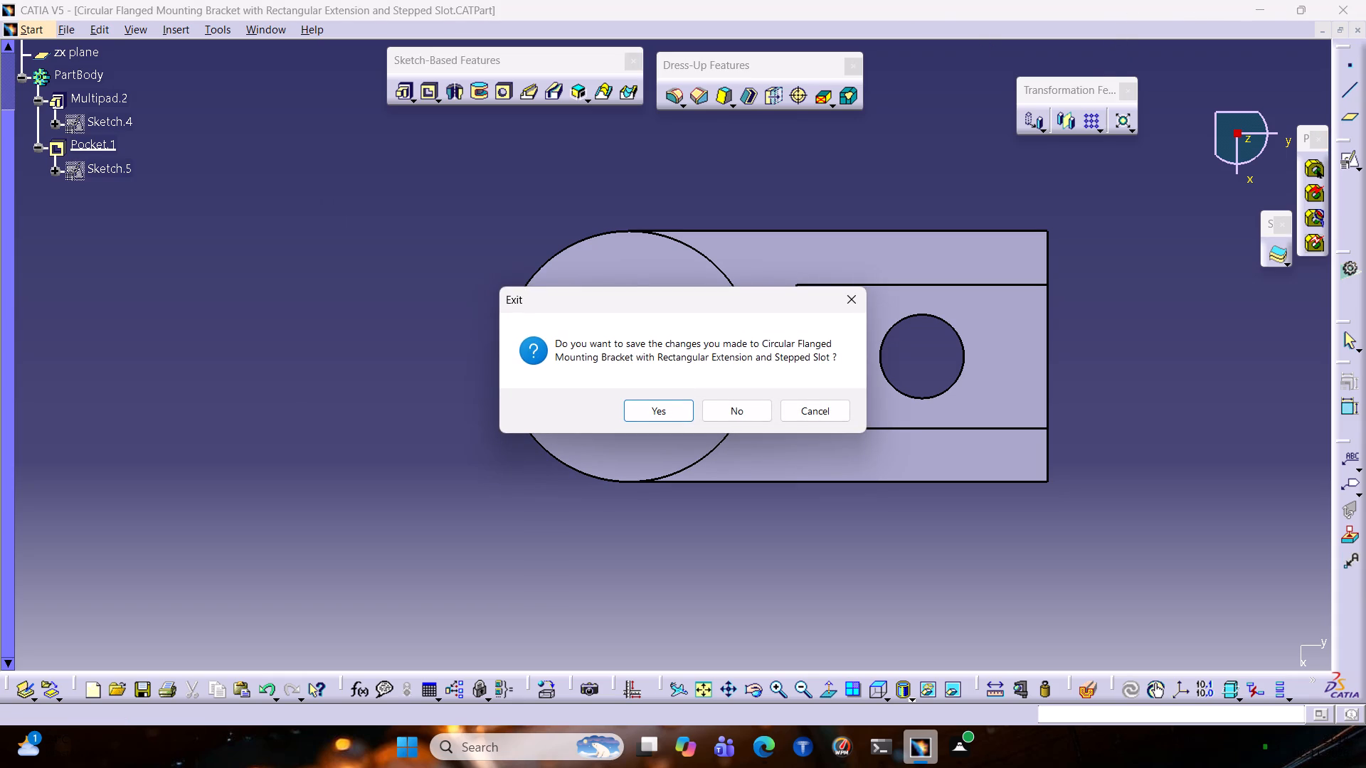
left_click(745, 412)
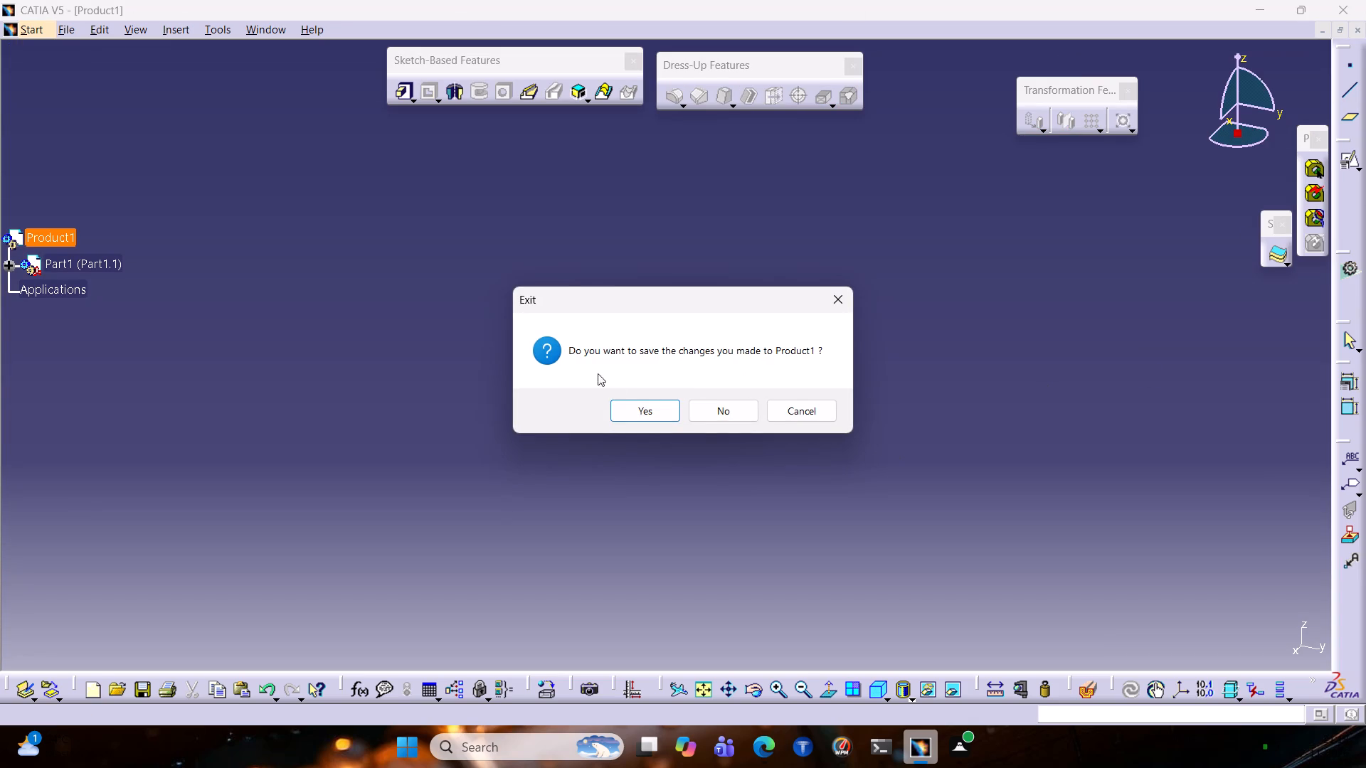
left_click(840, 292)
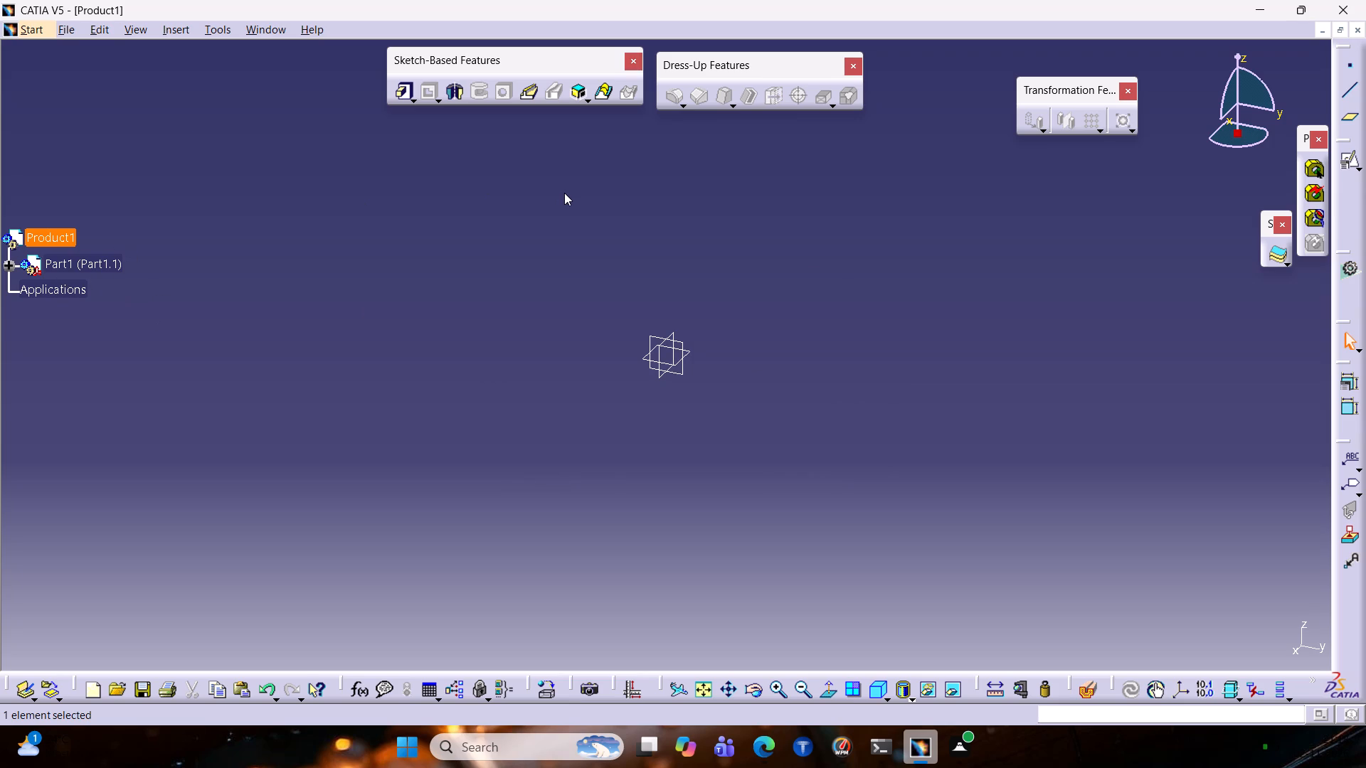
Undo the insertion of Part1 in Product1.
key("ctrl+z")
key("ctrl+z")
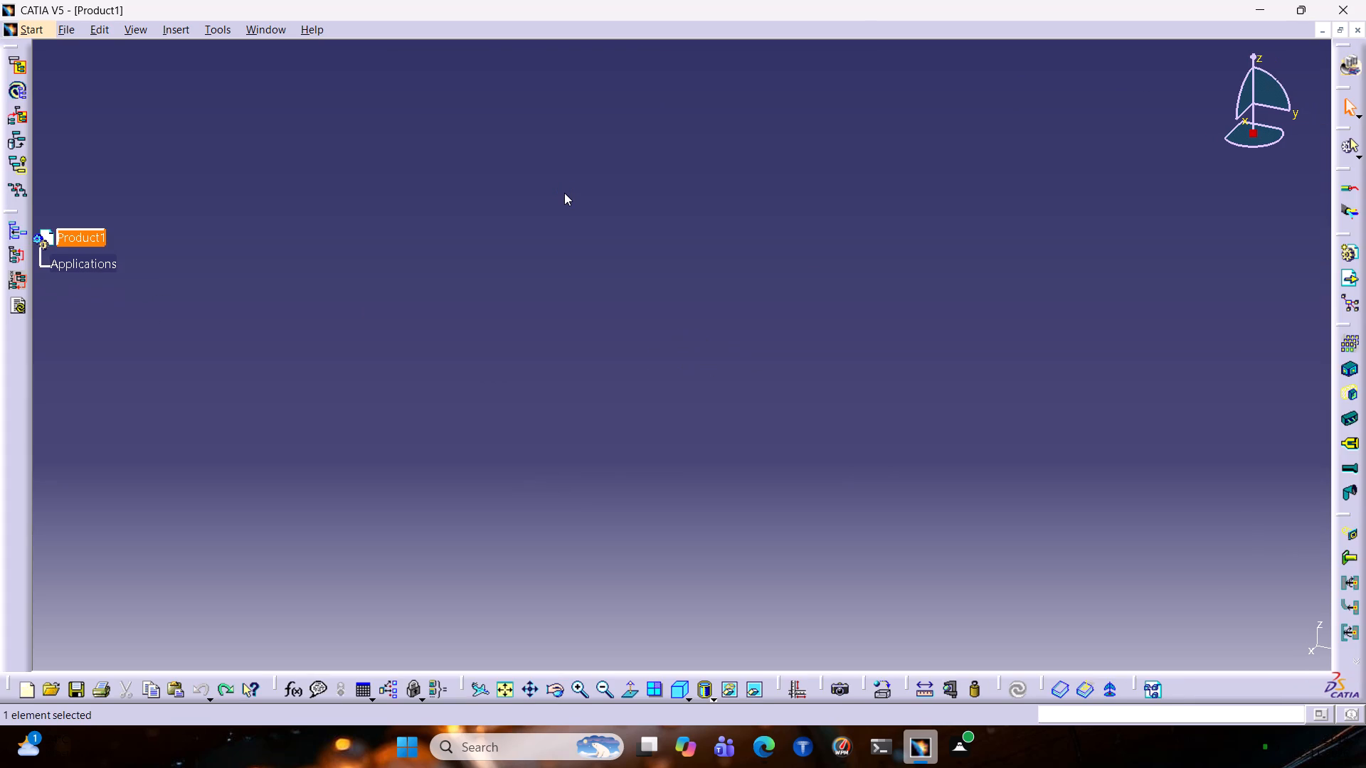
key("ctrl+z")
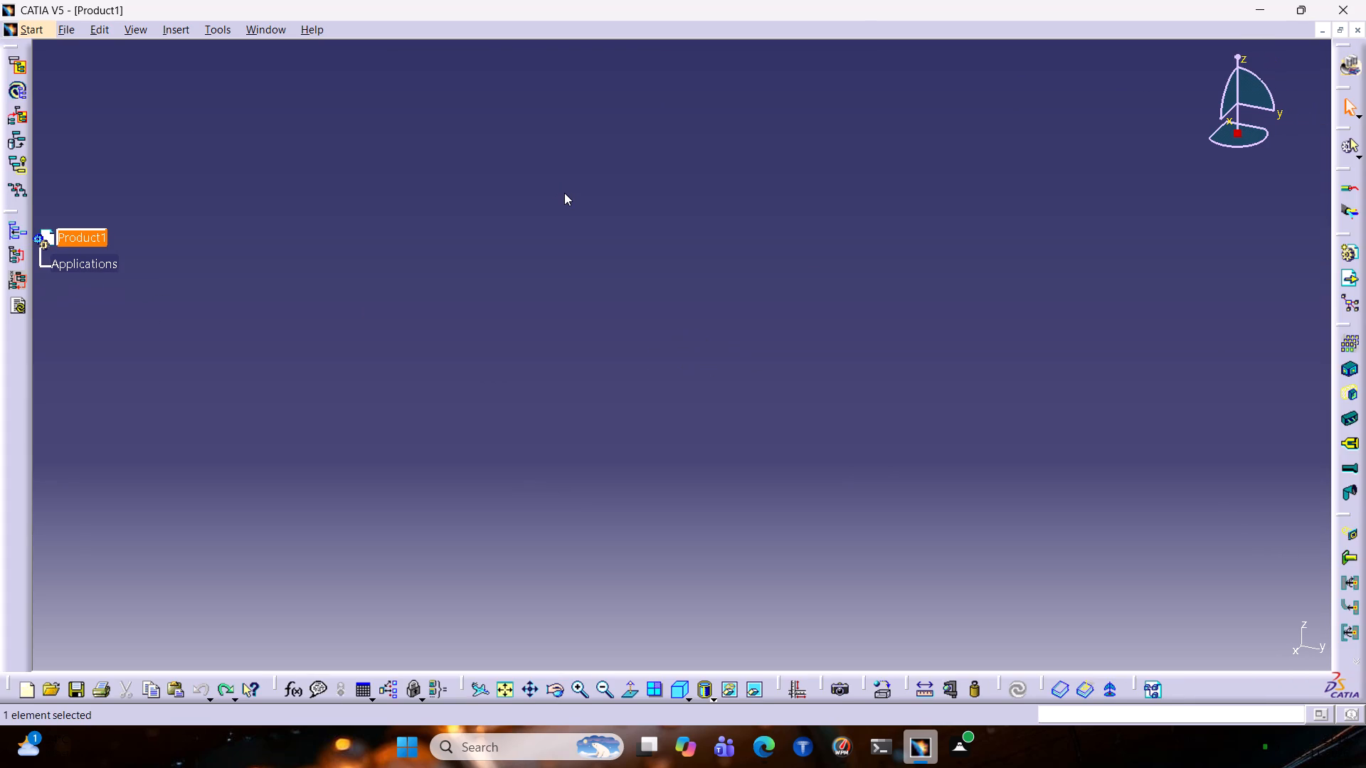
key("ctrl+z")
key("ctrl+z")
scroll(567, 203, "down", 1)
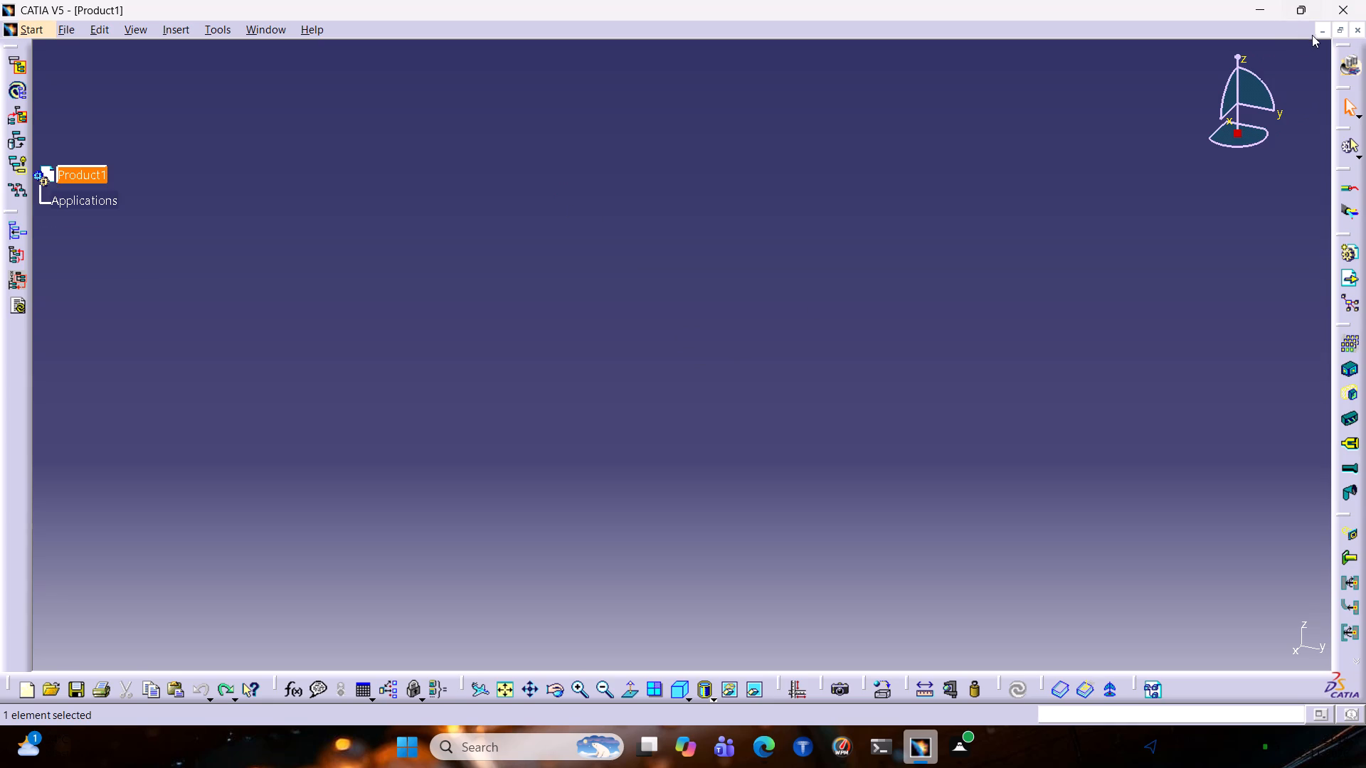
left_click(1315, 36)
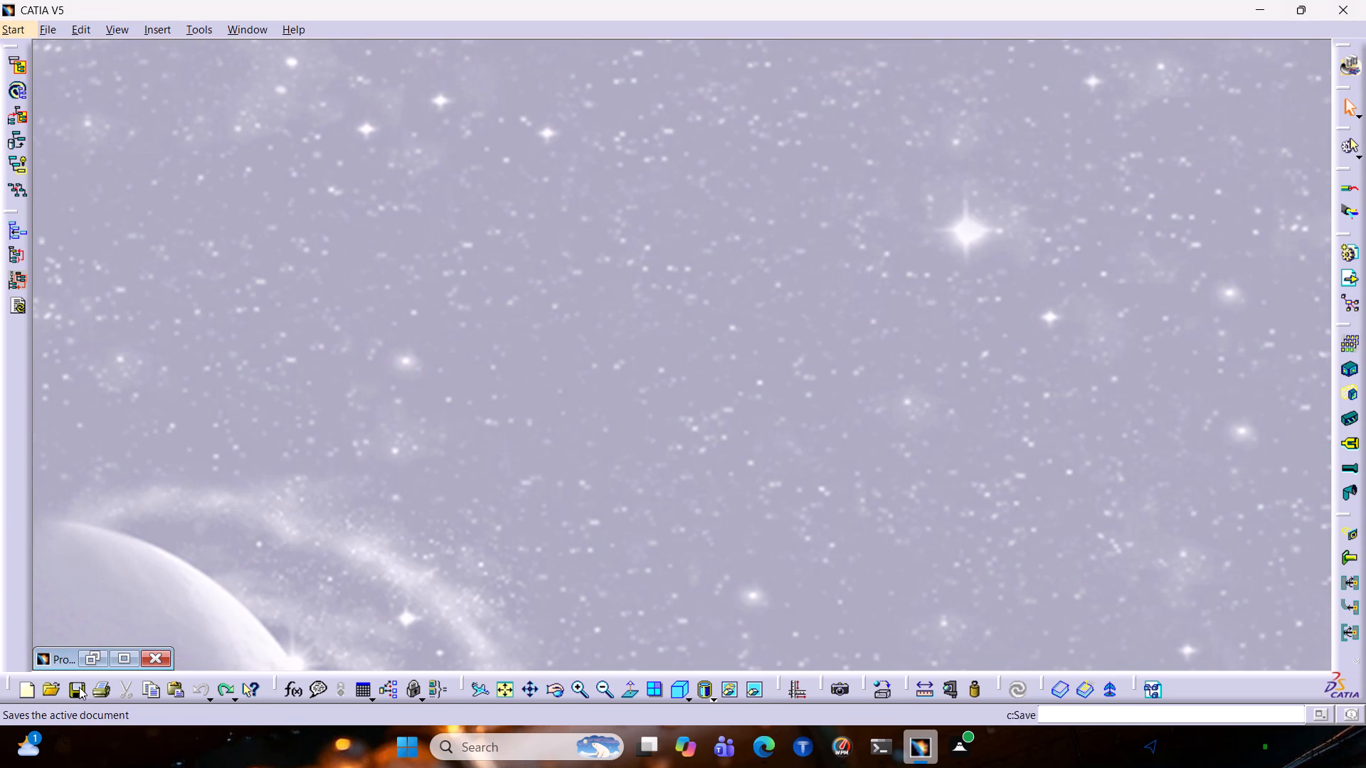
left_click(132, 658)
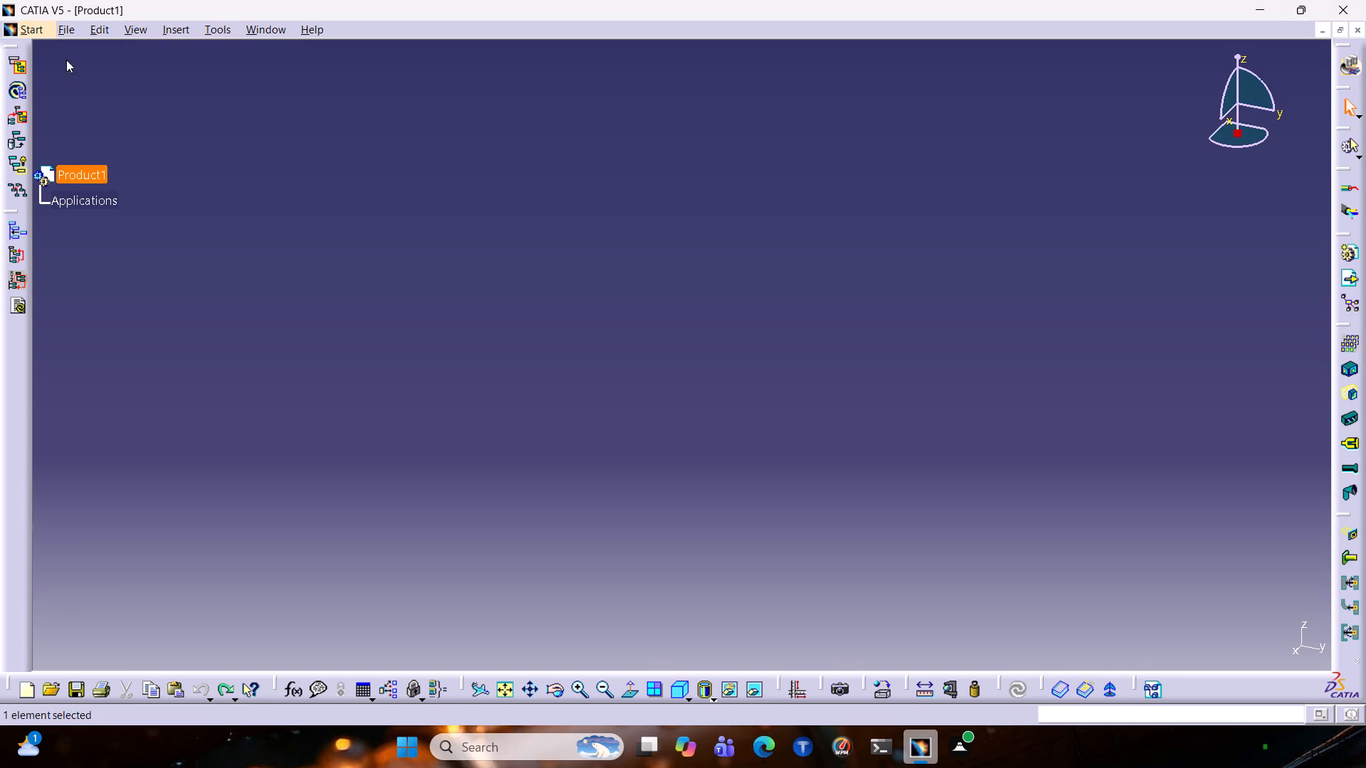
Open the recently used Angled Flanged part file ("Angled Flanged P...r Section.CATPart").
left_click(68, 33)
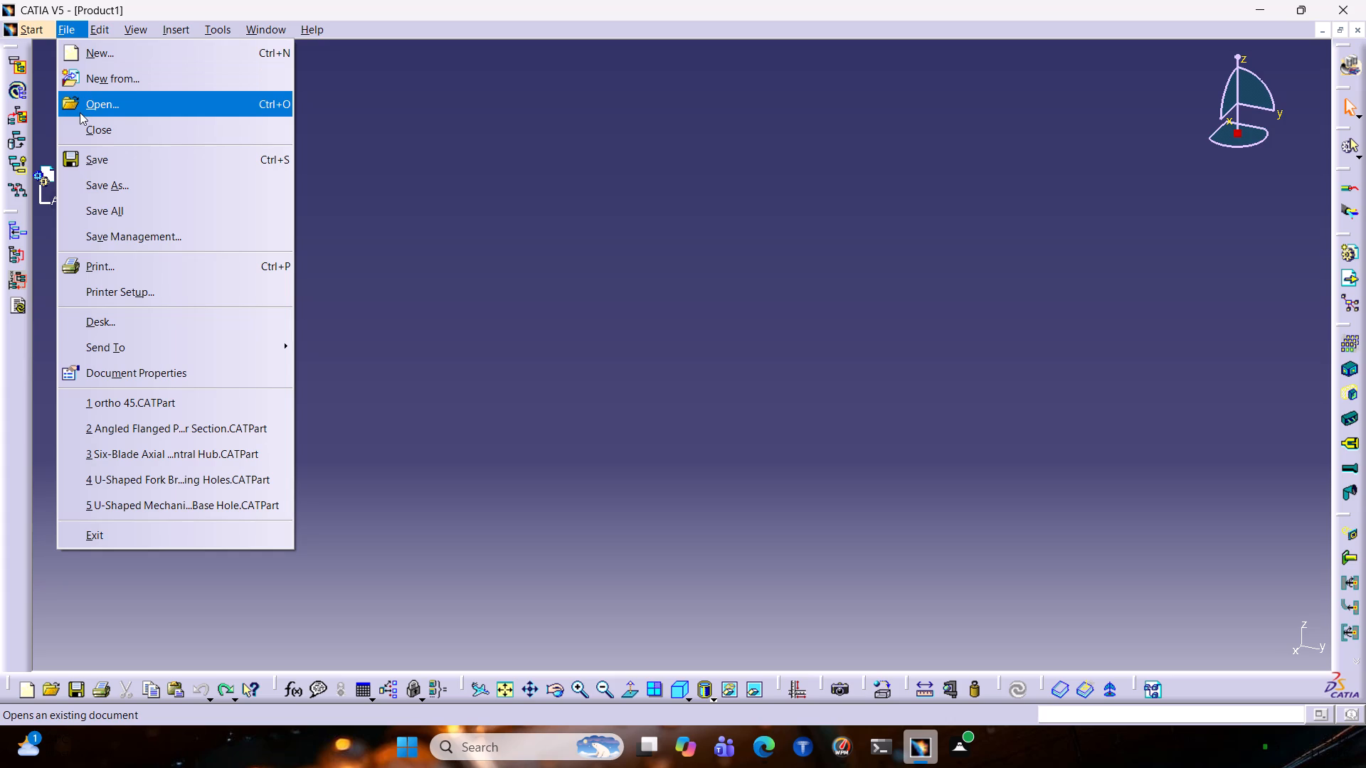
left_click(180, 428)
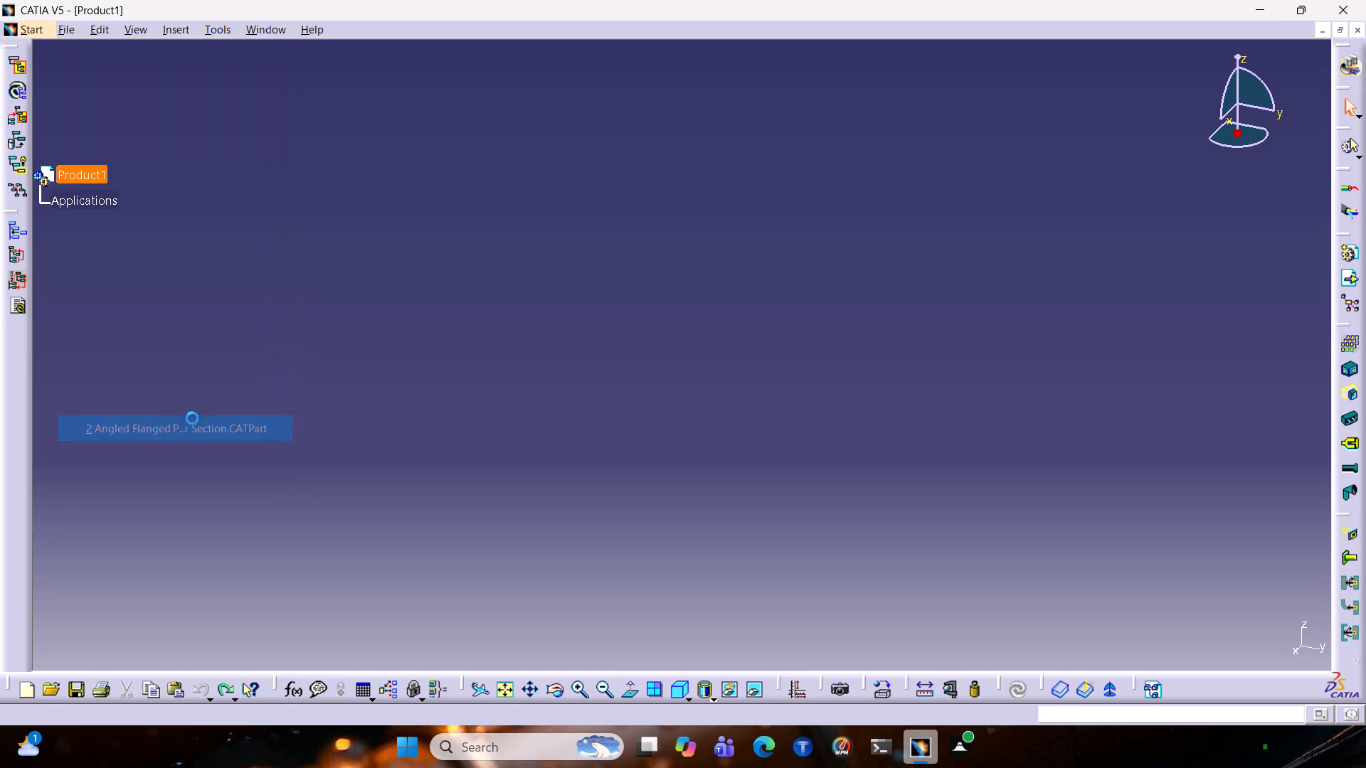
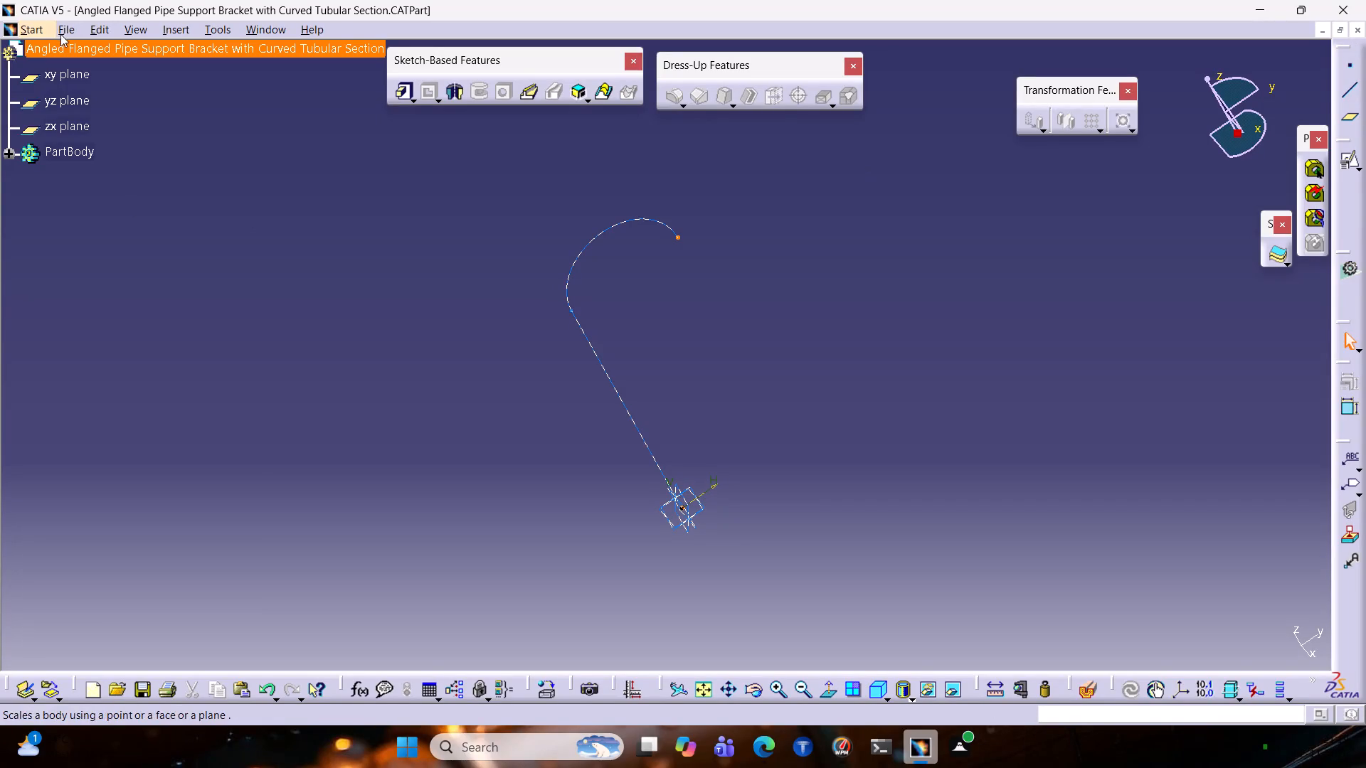
Close the Angled Flanged Pipe Support Bracket with Curved Tubular Section part and return to Product1.
left_click(43, 25)
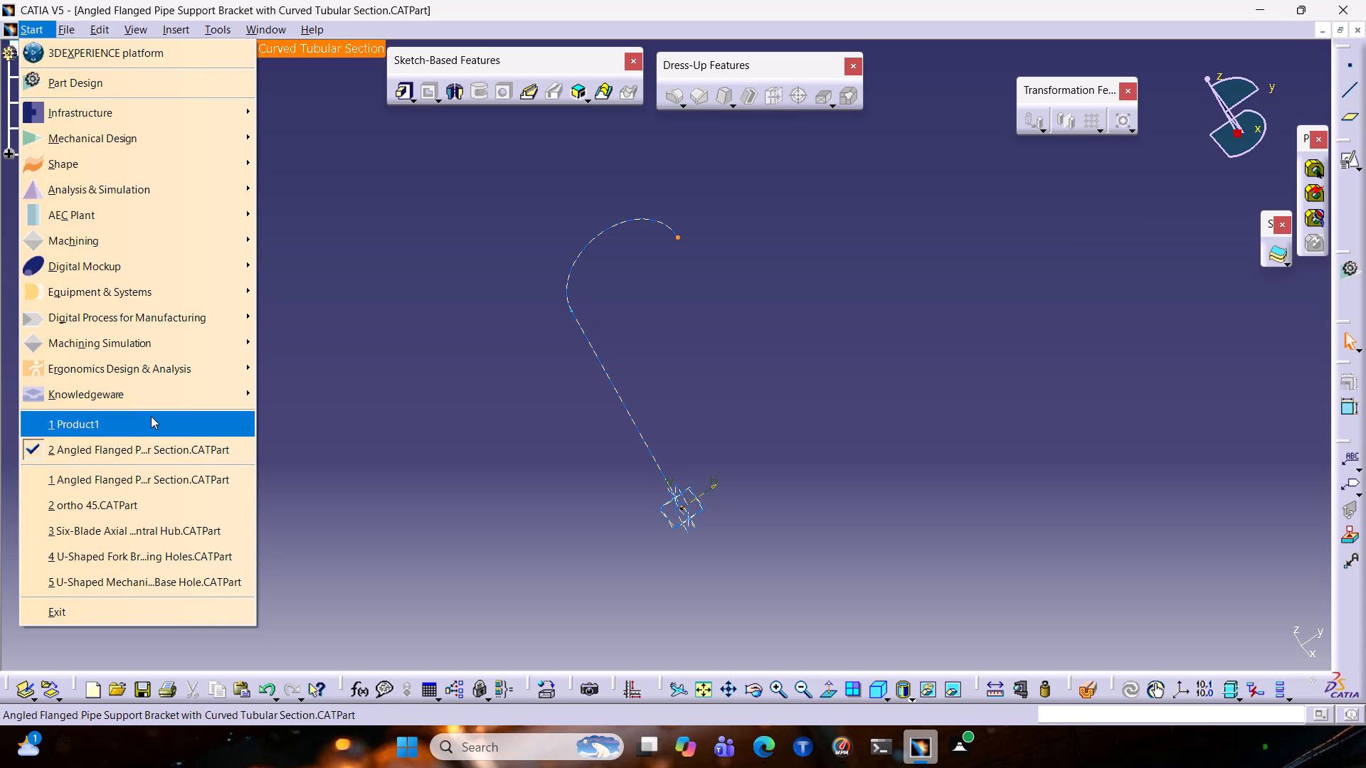
left_click(321, 242)
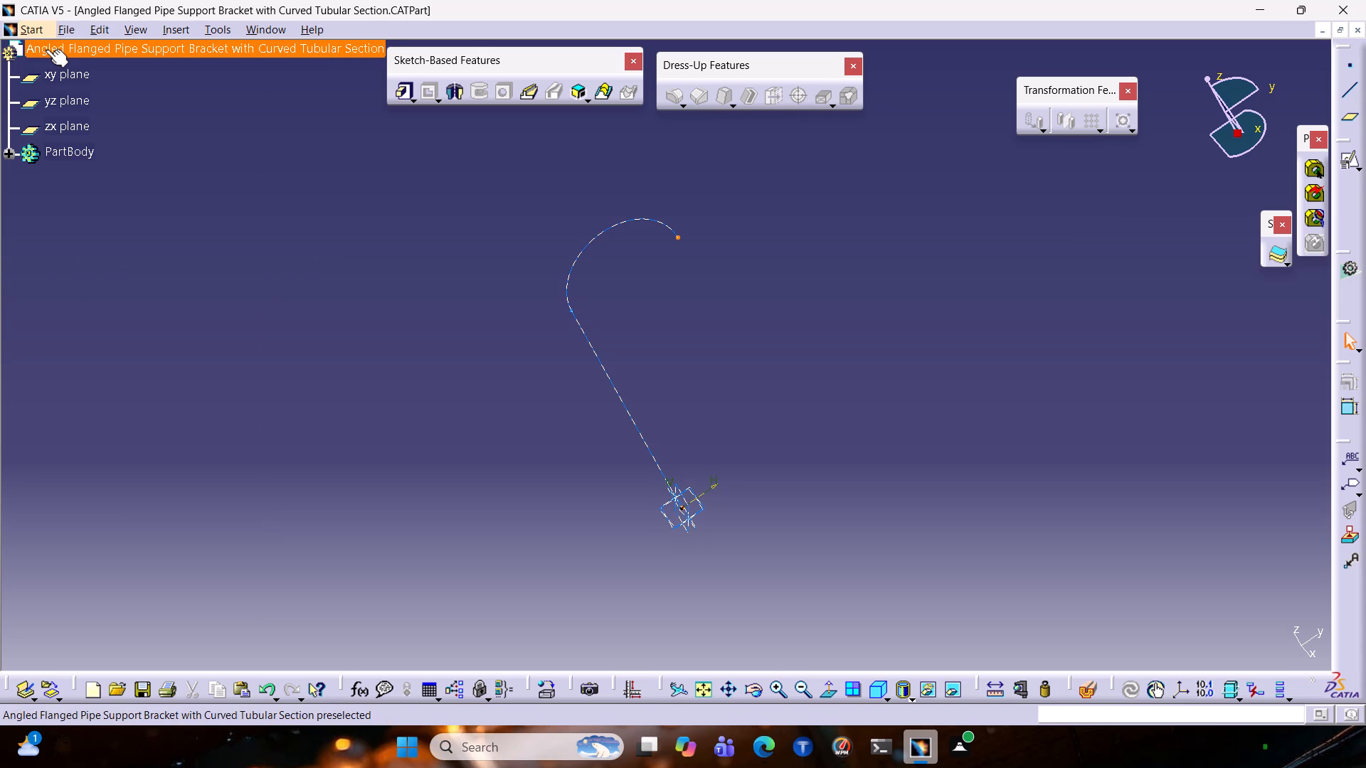
left_click(1358, 23)
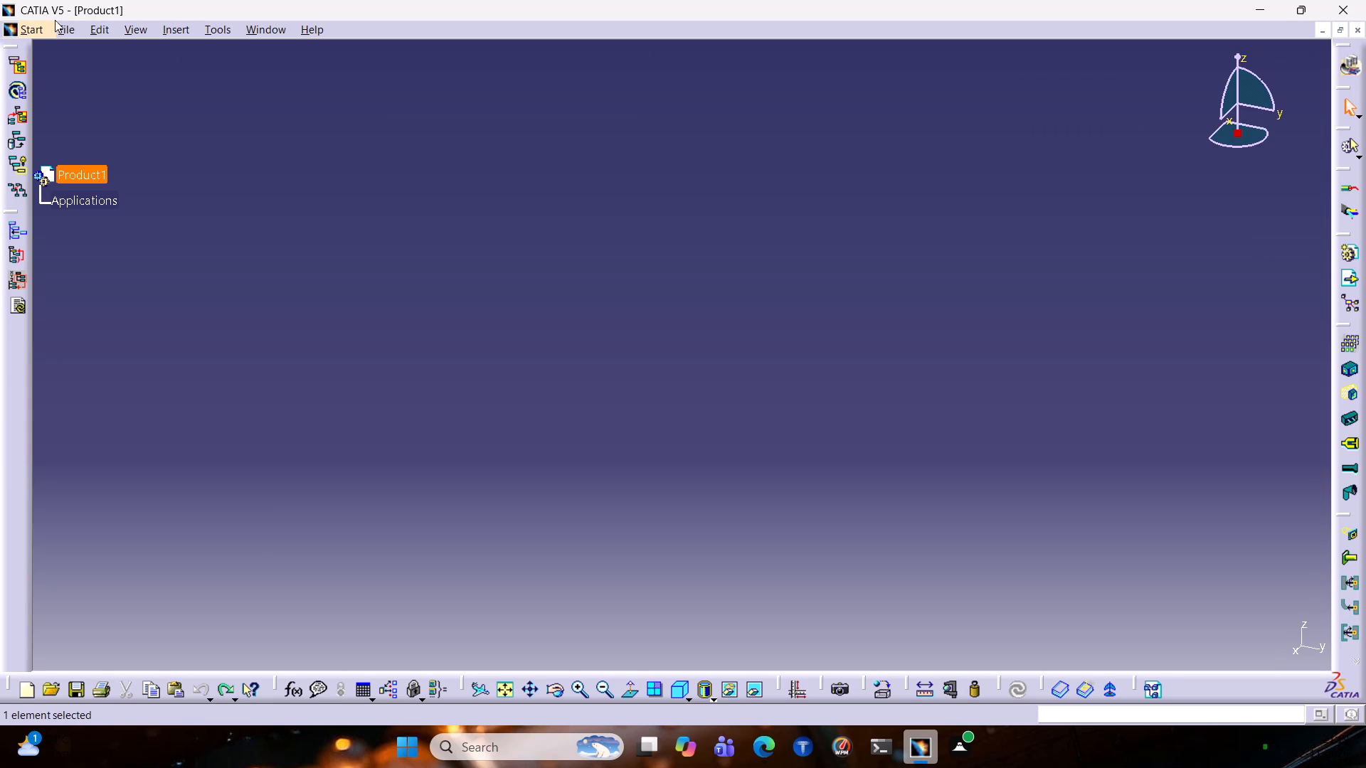
Start the Part Design workbench from Product1.
left_click(45, 28)
left_click(71, 75)
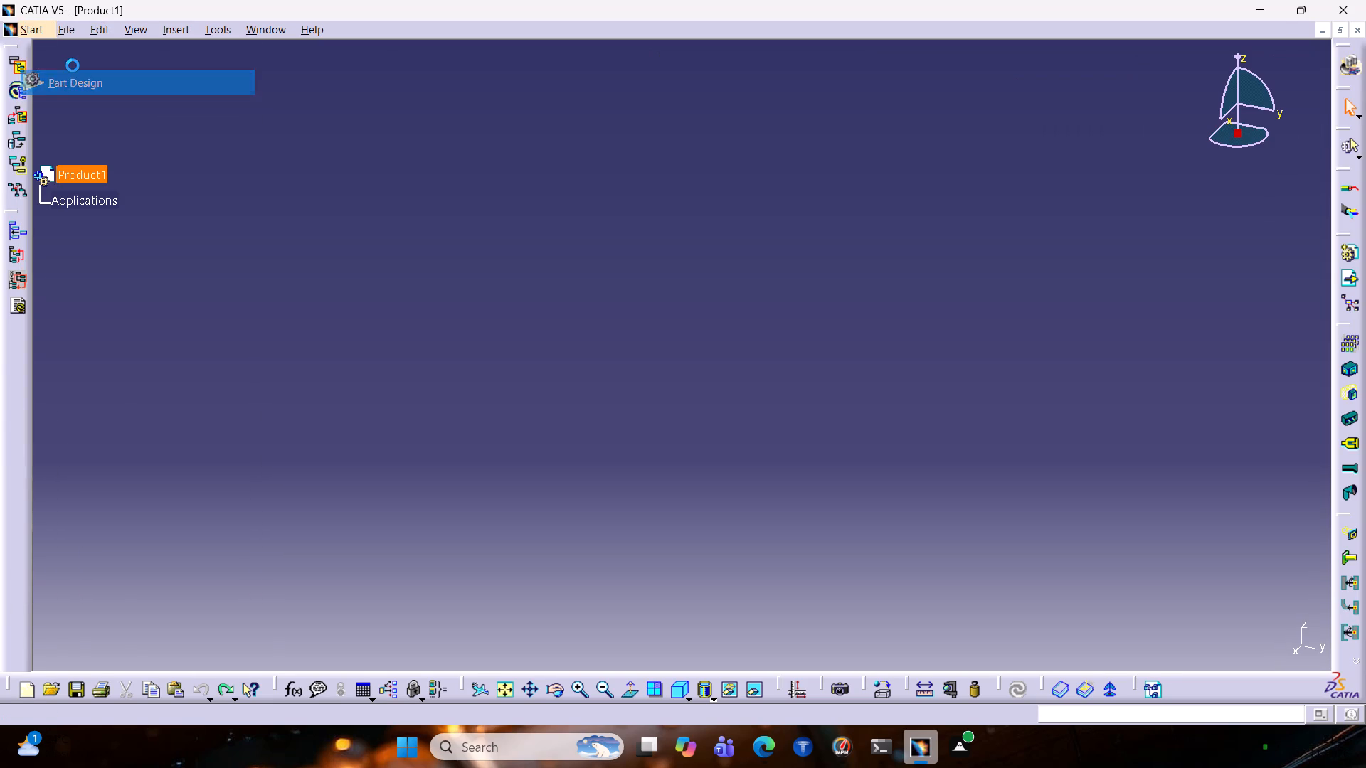
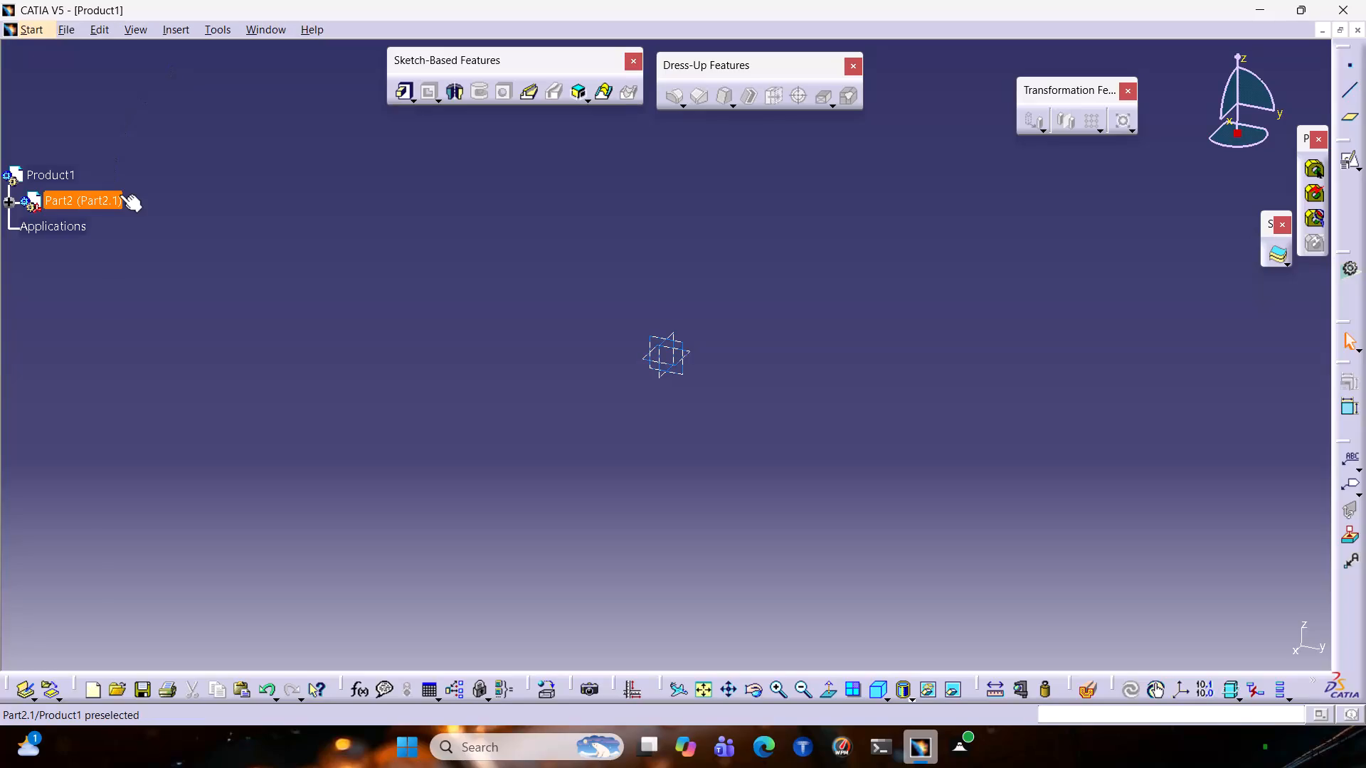
Activate the Part2 (Part2.1) component under Product1 and expand its branch in the specification tree.
double_click(112, 201)
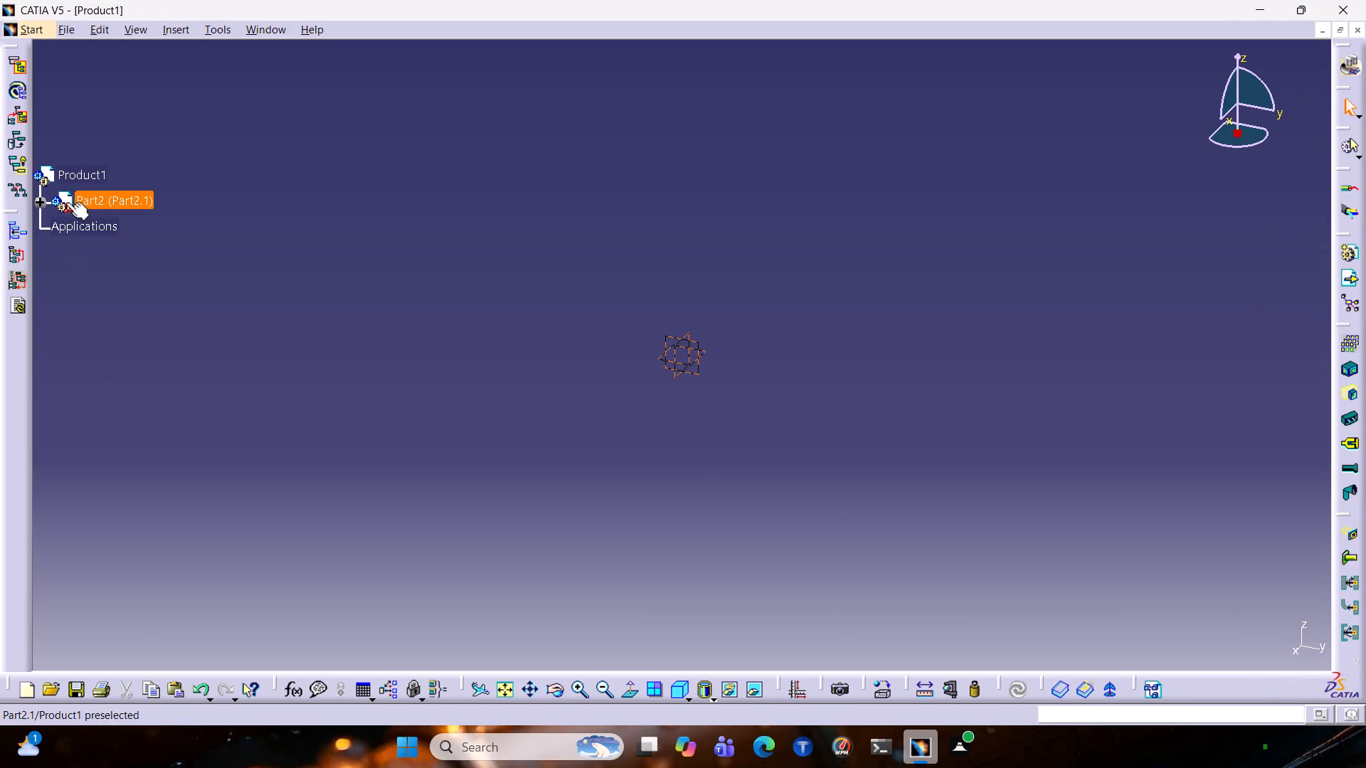
left_click(41, 202)
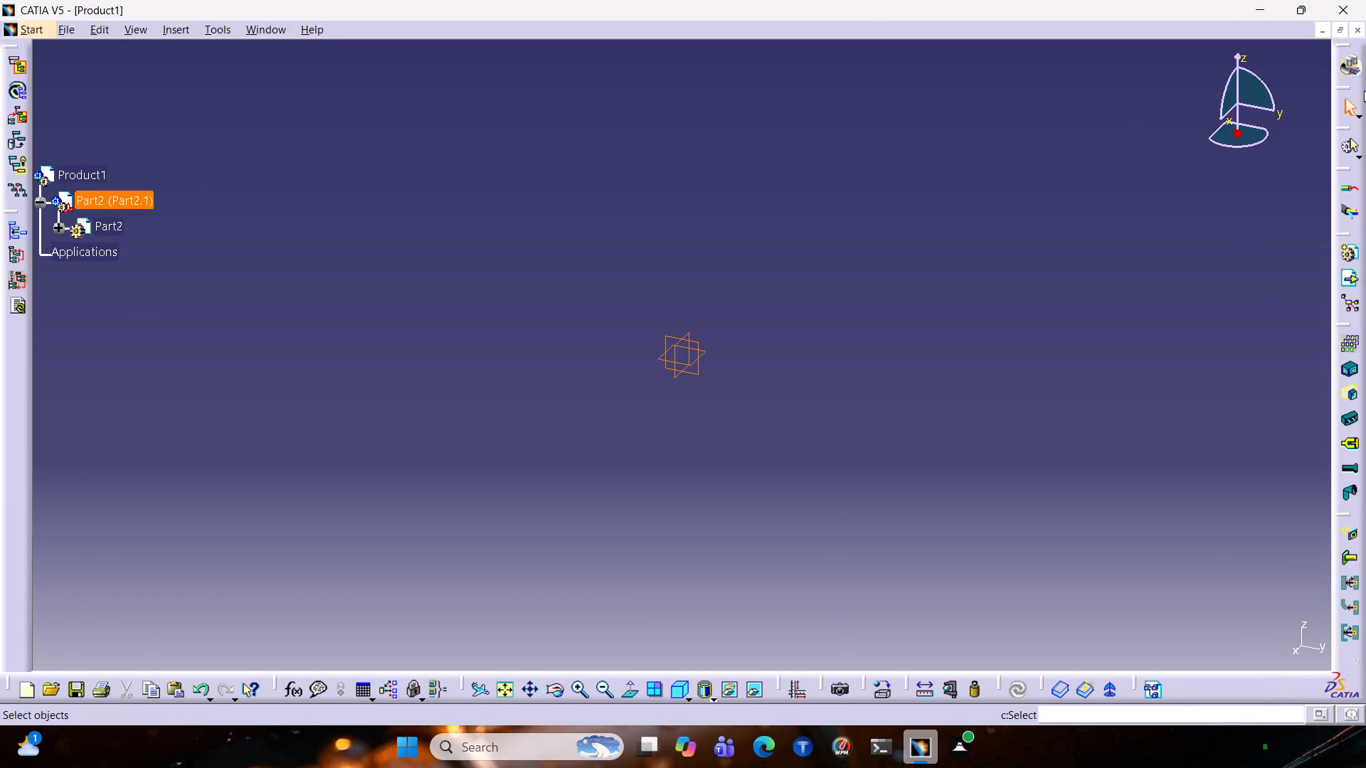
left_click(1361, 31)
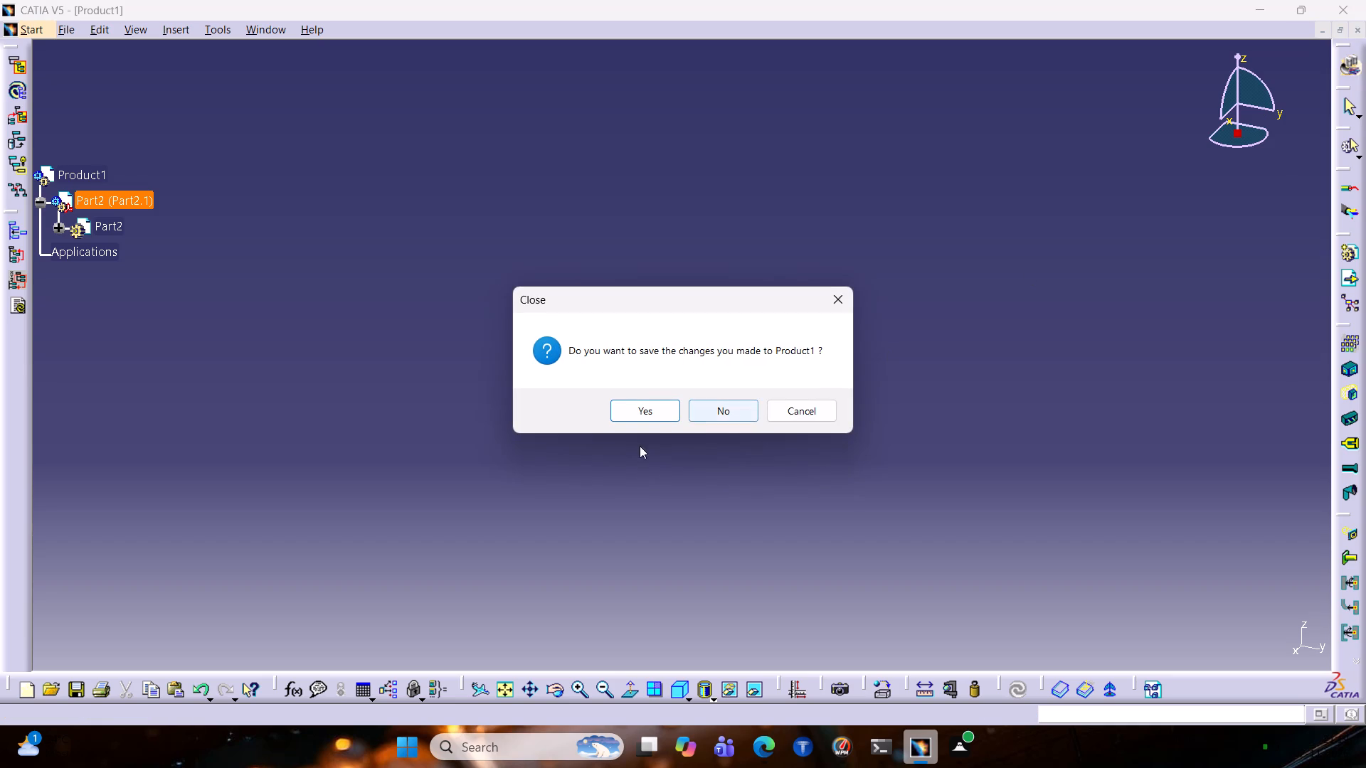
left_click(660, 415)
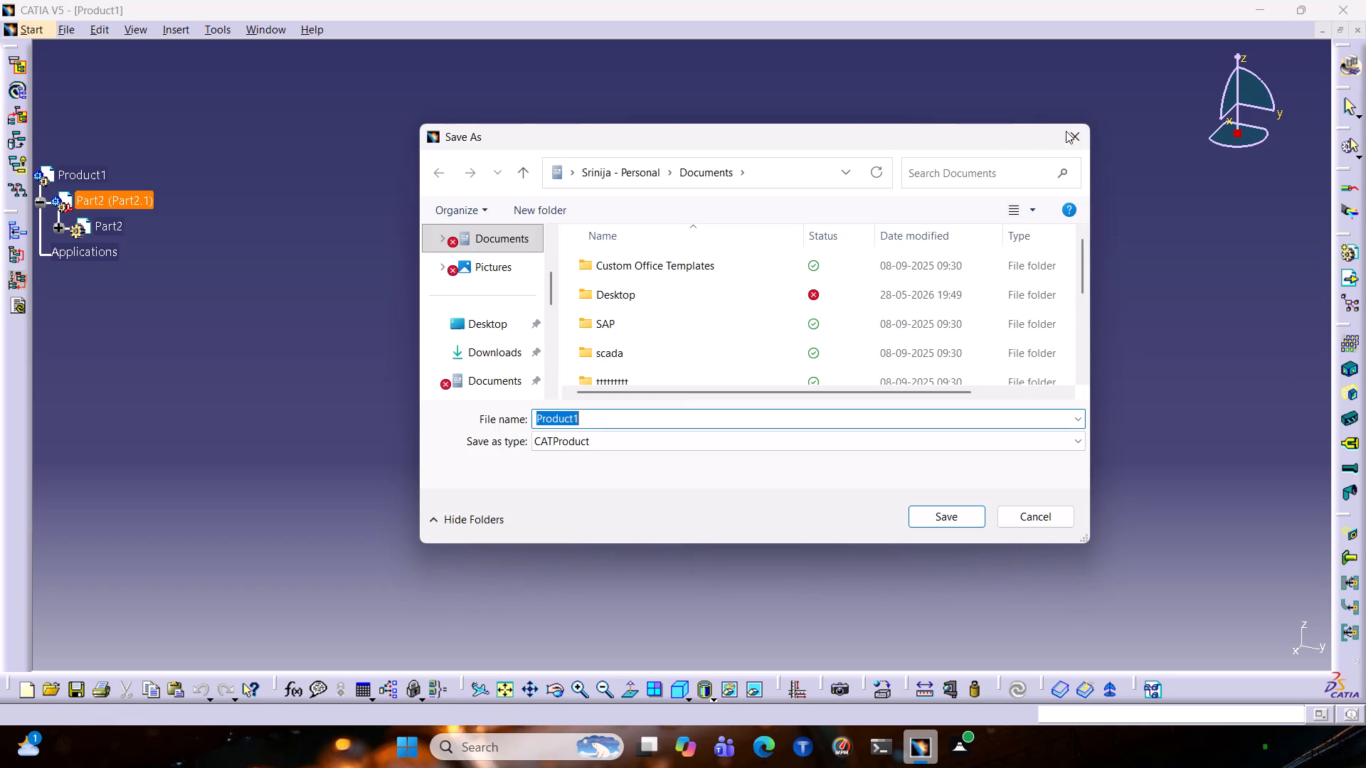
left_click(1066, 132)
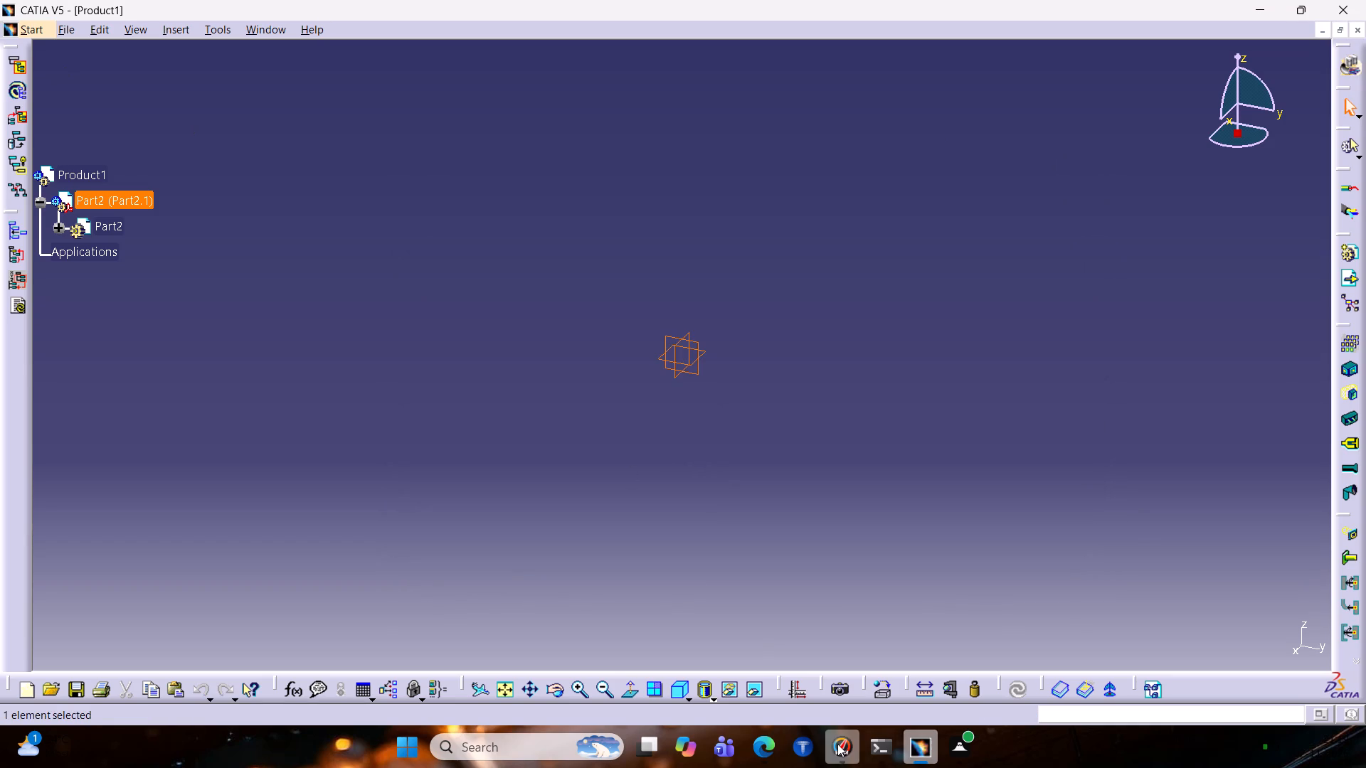
Switch to the Edge browser showing the ChatGPT conversation with the circular flanged mounting bracket description.
left_click(770, 753)
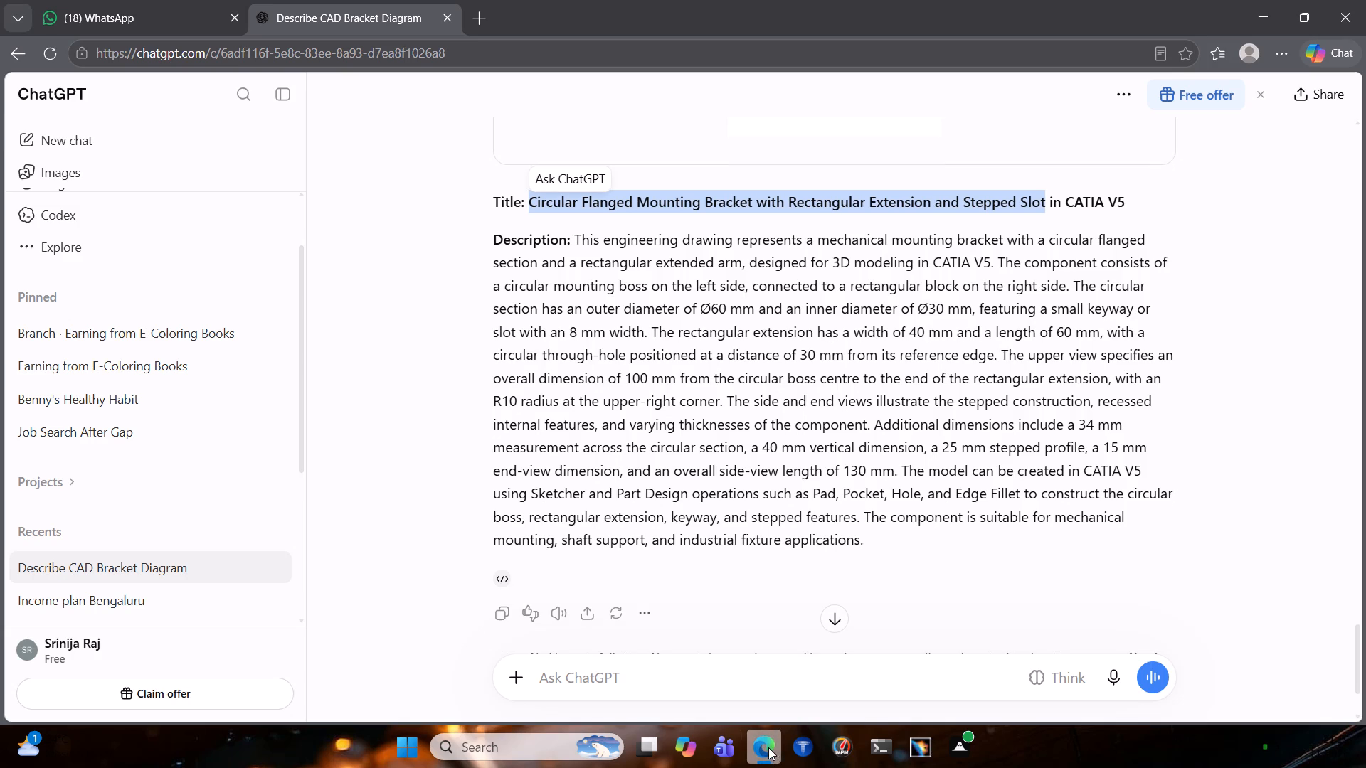
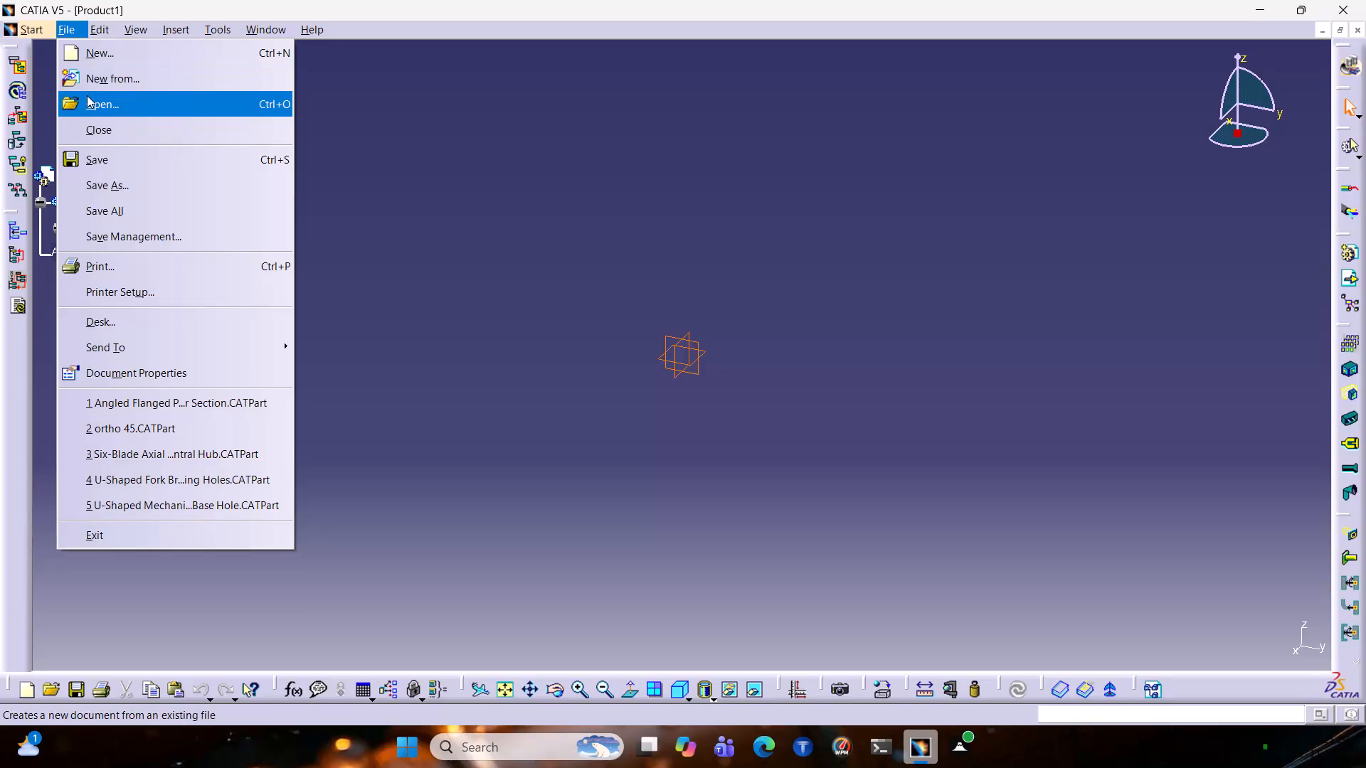
Create a new part in the Part Design workbench.
left_click(460, 167)
left_click(41, 30)
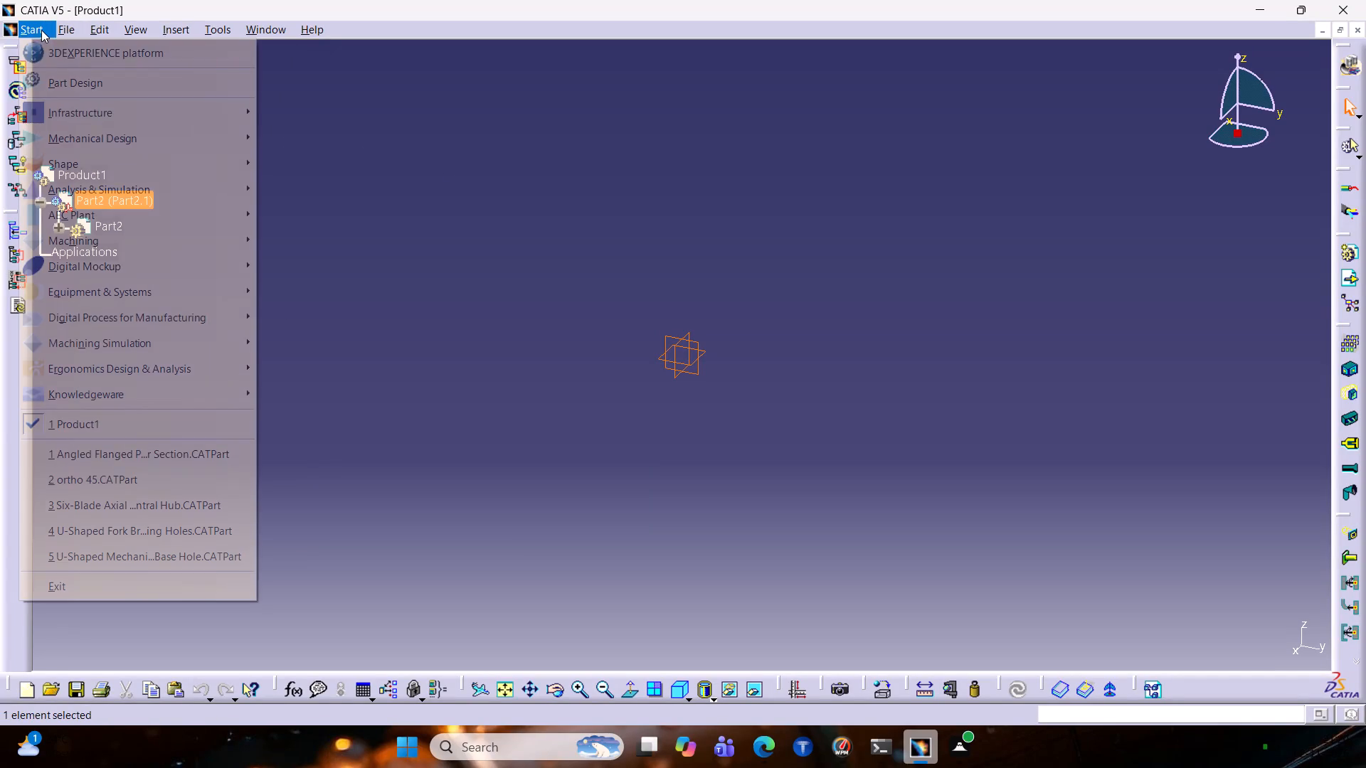
left_click(92, 92)
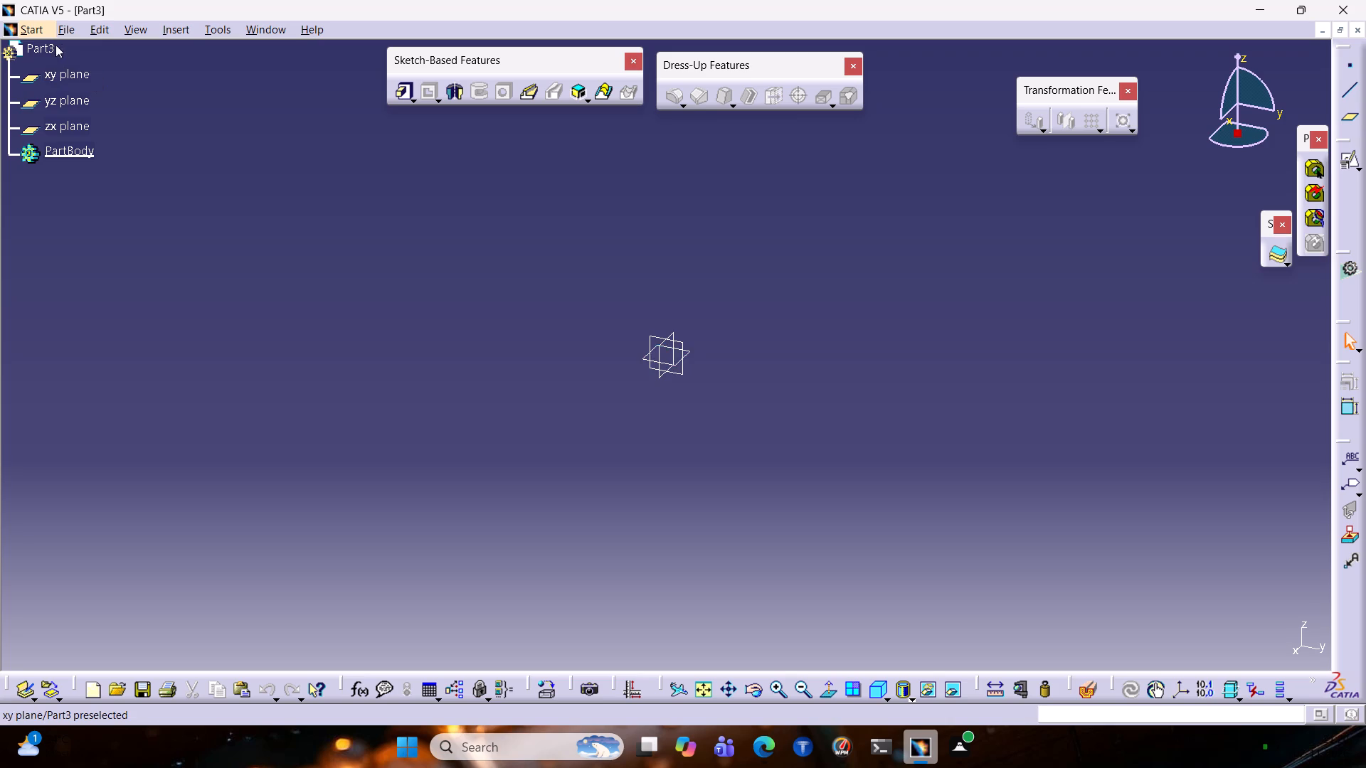
Set the new part's part number to the copied ChatGPT title "Circular Flanged Mounting Bracket with Rectangular Extension and Stepped Slot".
right_click(46, 44)
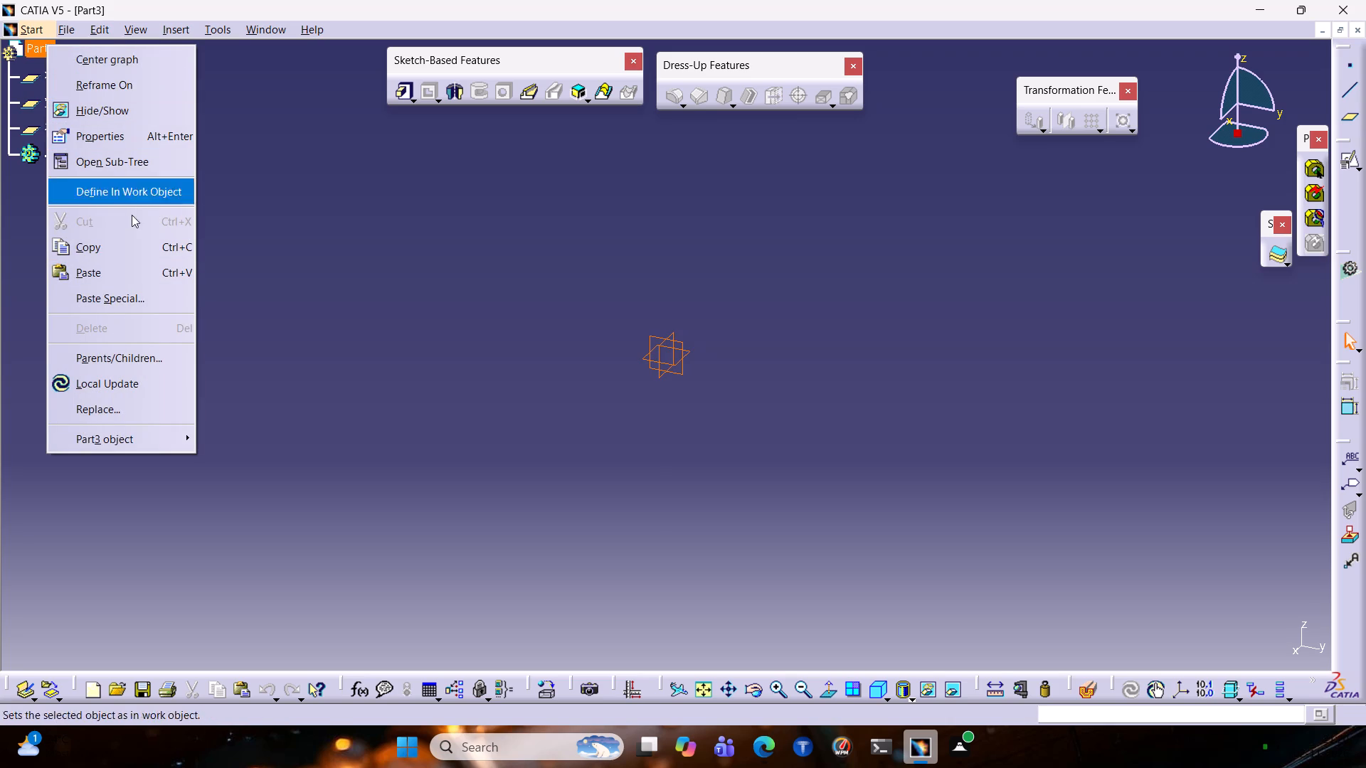
left_click(133, 129)
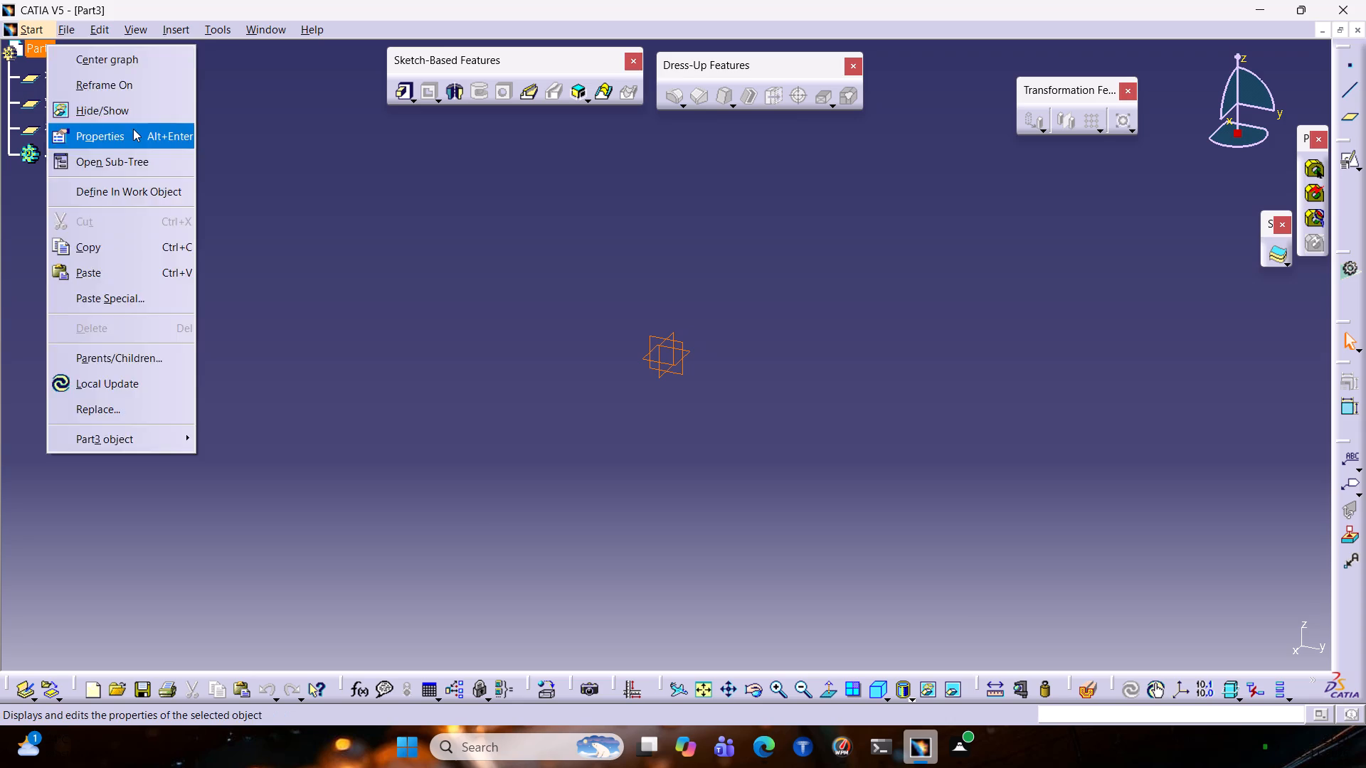
left_click(773, 761)
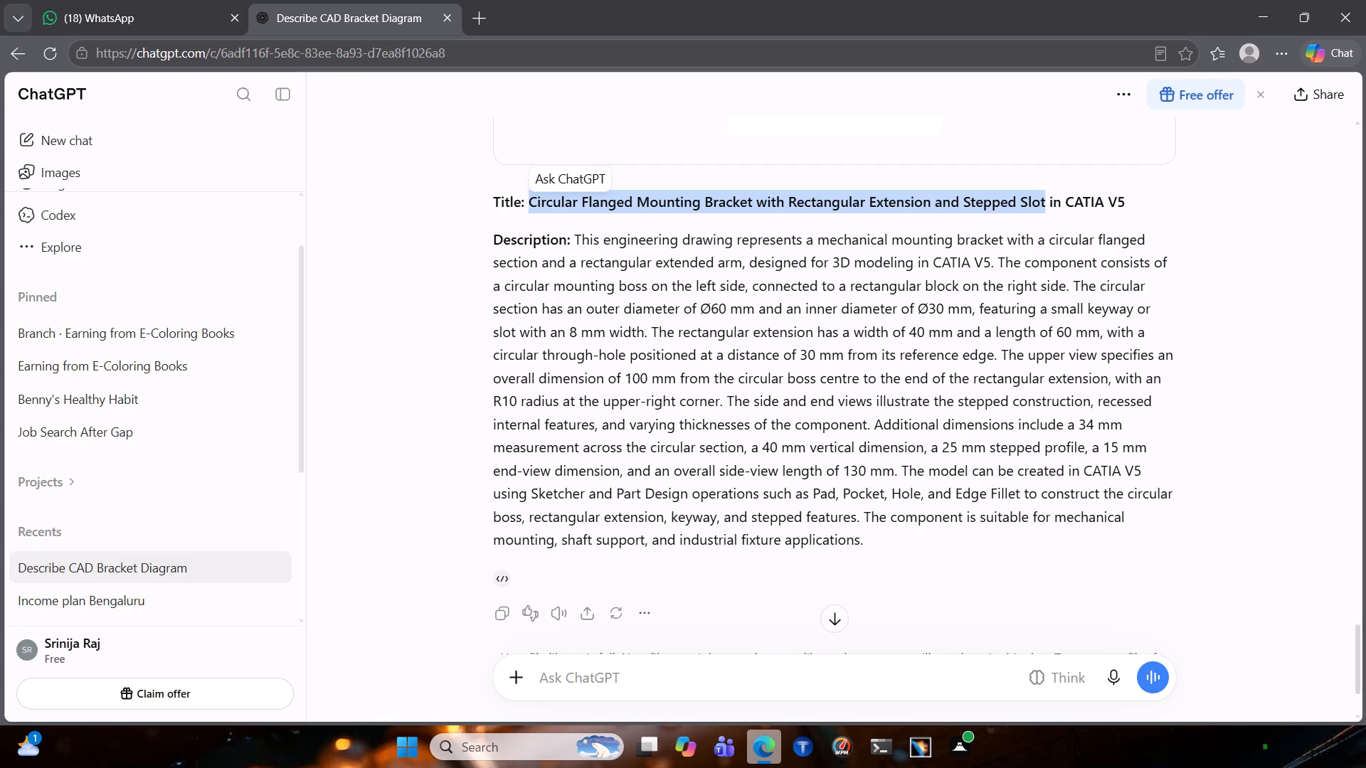
key("ctrl+c")
left_click(916, 757)
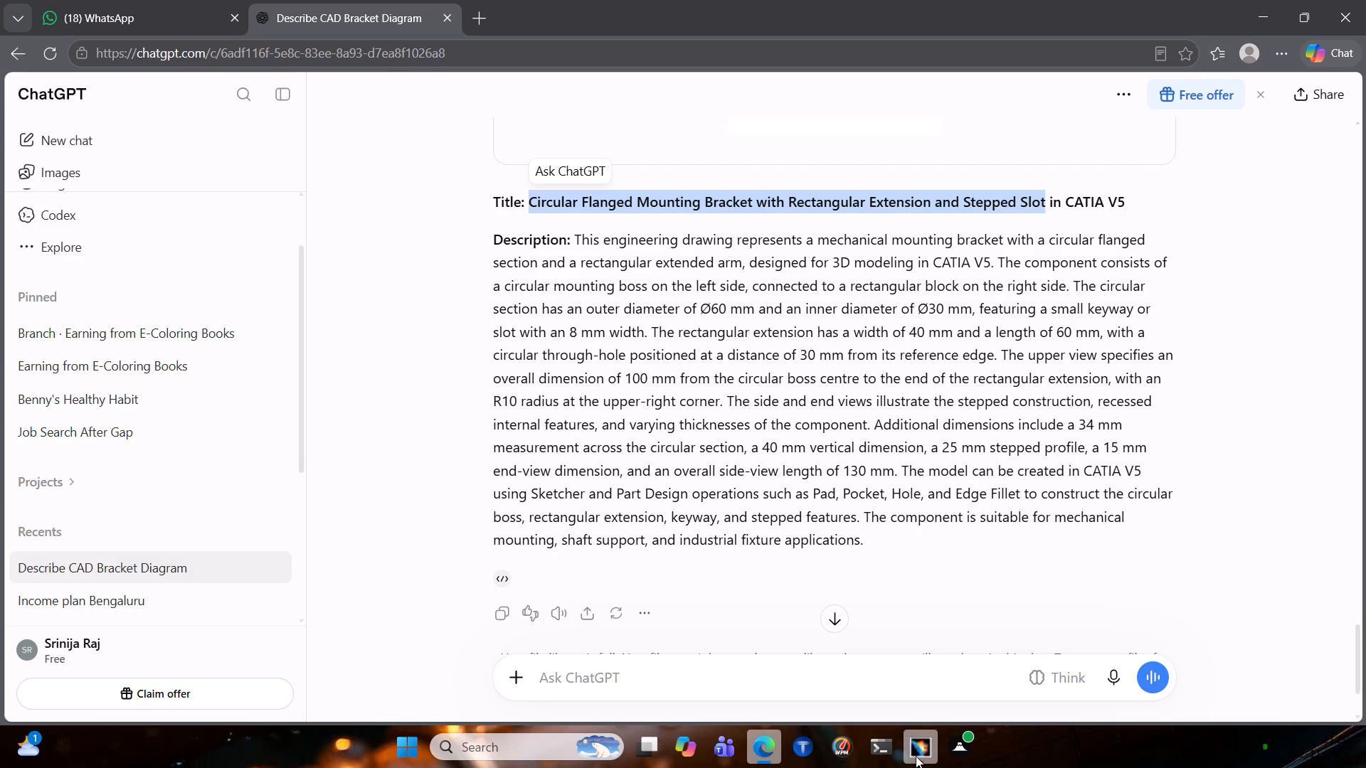
left_click_drag(1028, 366, 777, 356)
key("ctrl+v")
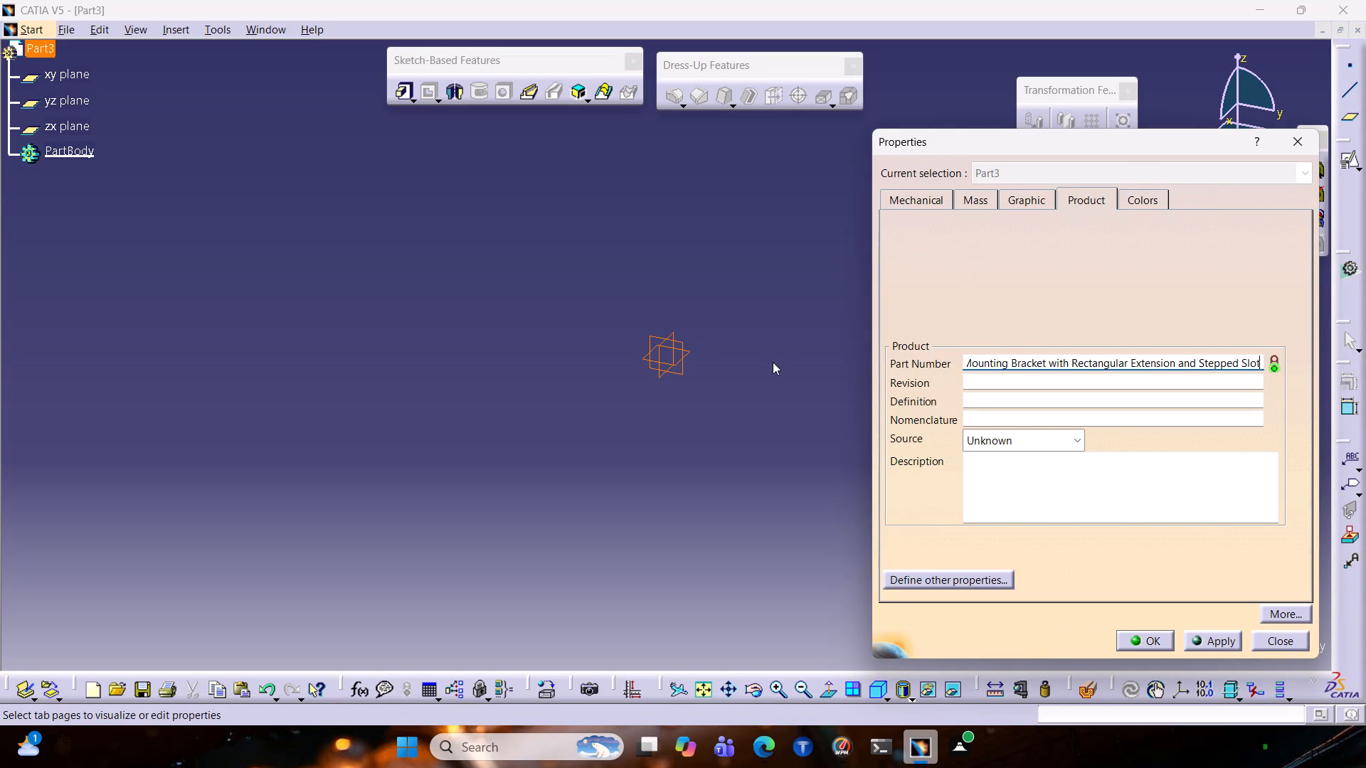
left_click(1141, 637)
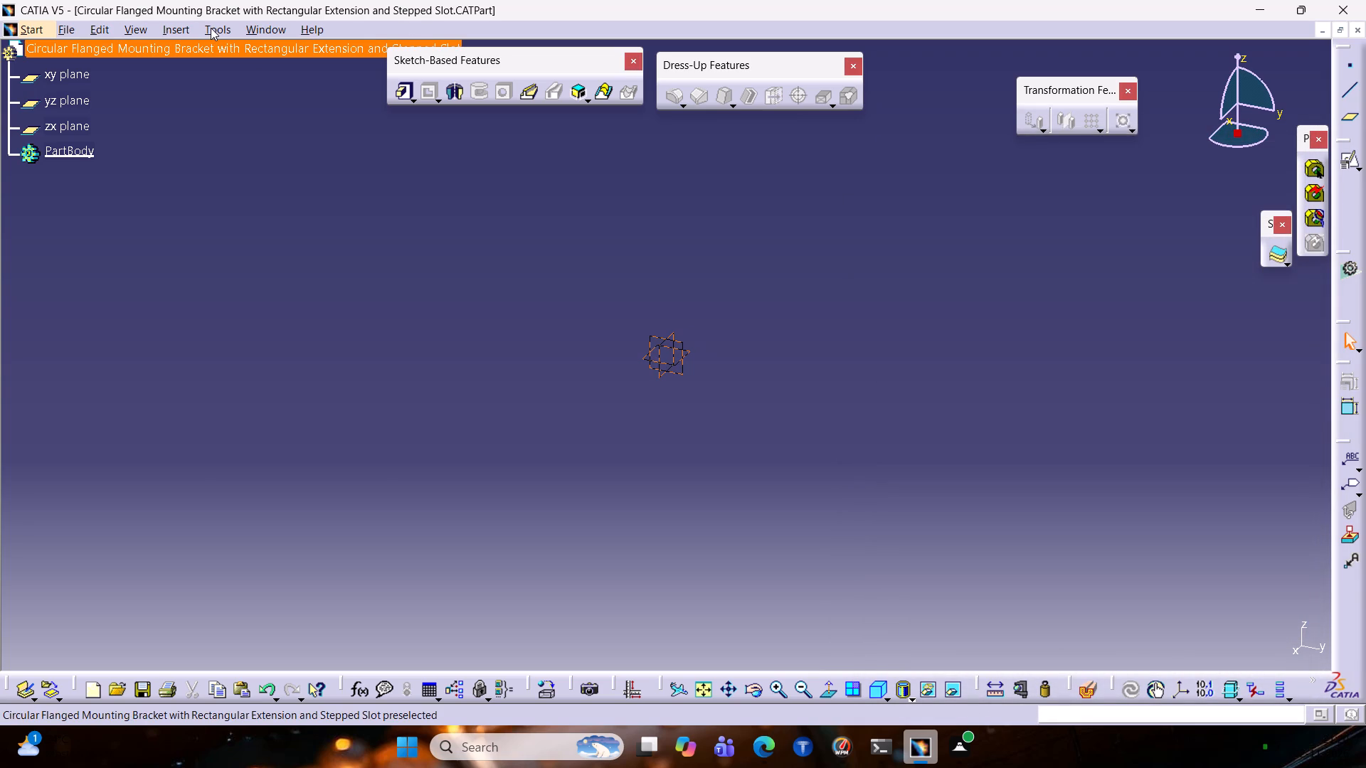
Start recording a macro for the new bracket part.
left_click(211, 27)
left_click(450, 129)
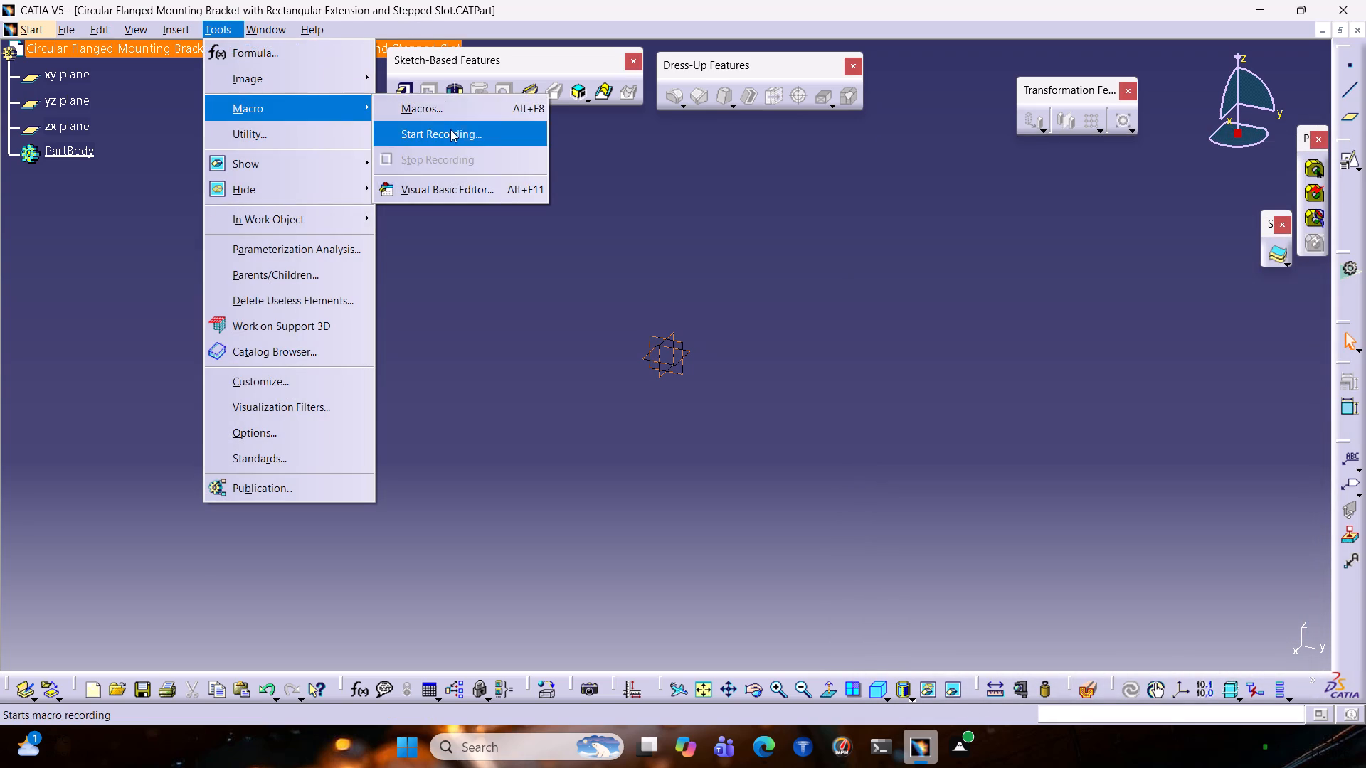
left_click(1221, 644)
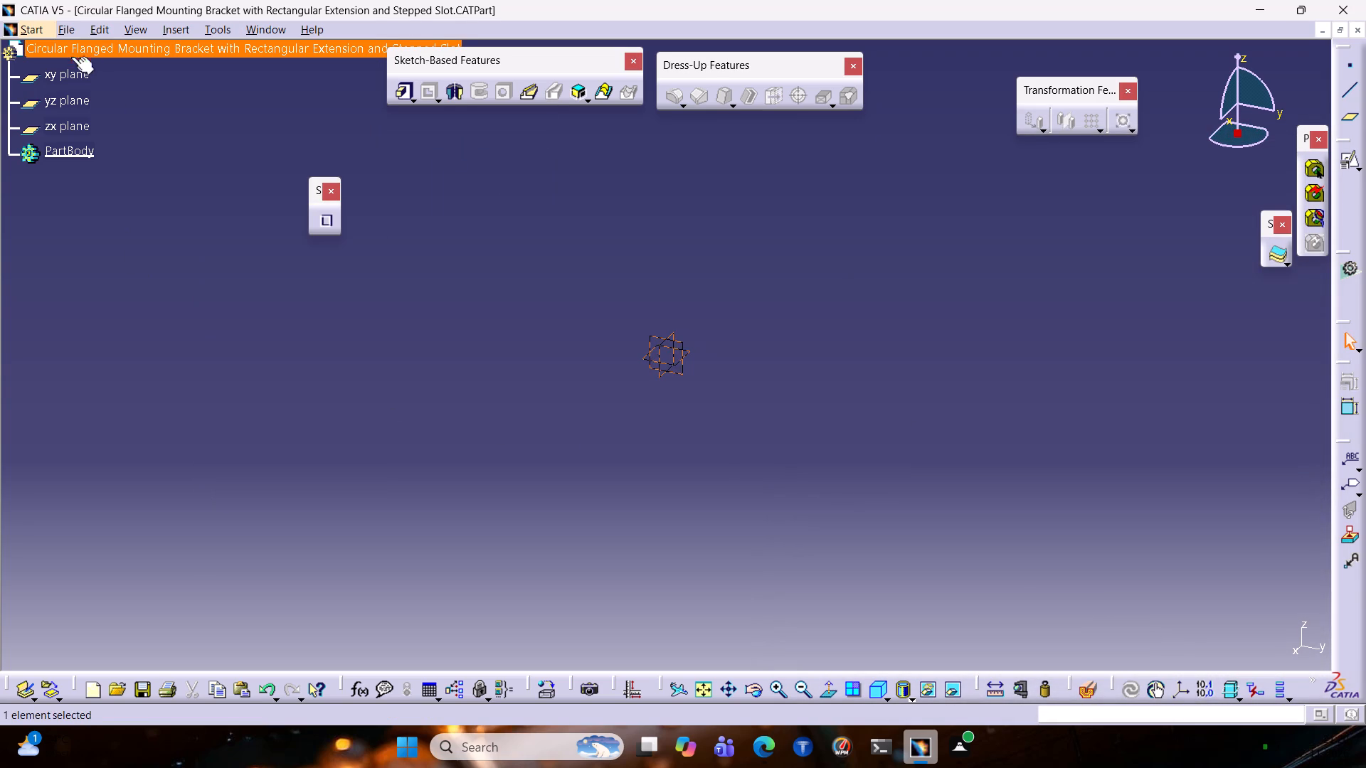
Create a positioned sketch on the xy plane with the H and V axes swapped and the V direction reversed.
left_click(67, 70)
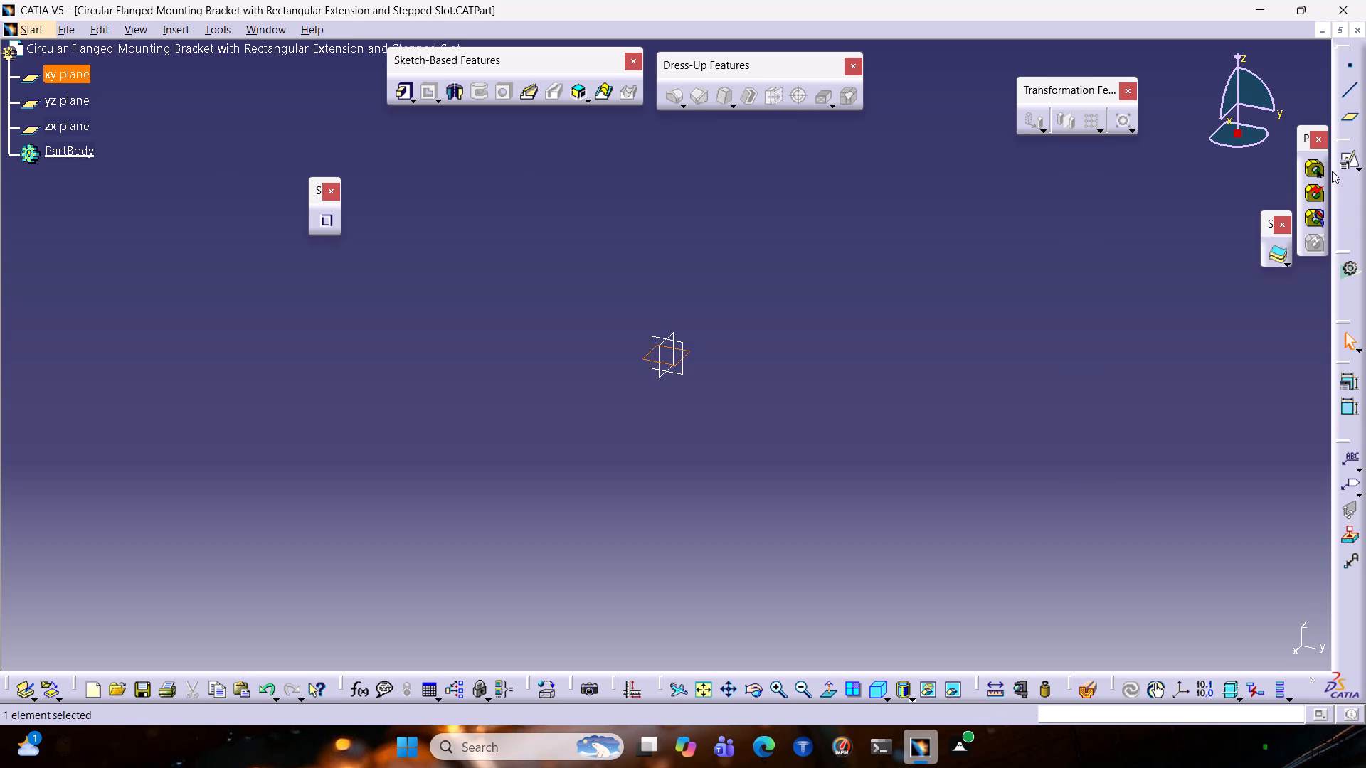
left_click(1342, 156)
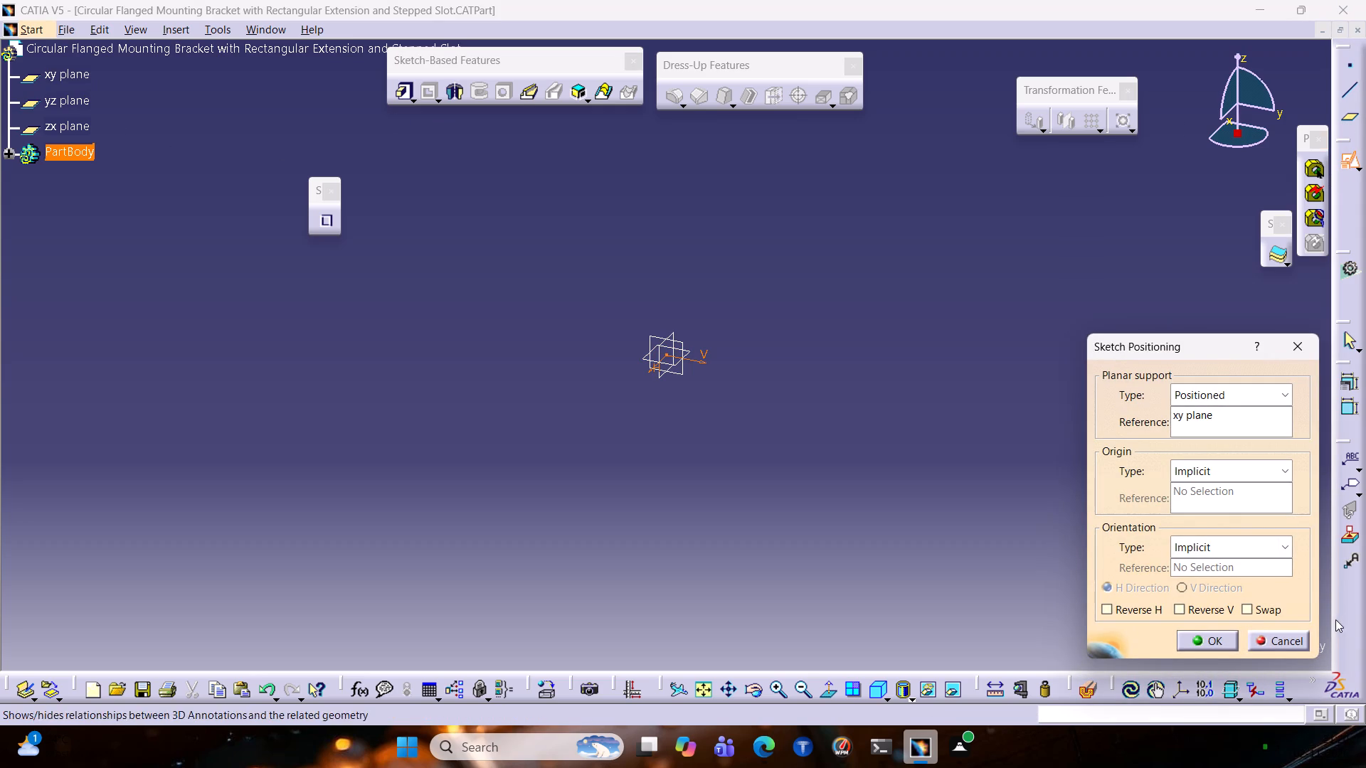
left_click(1261, 604)
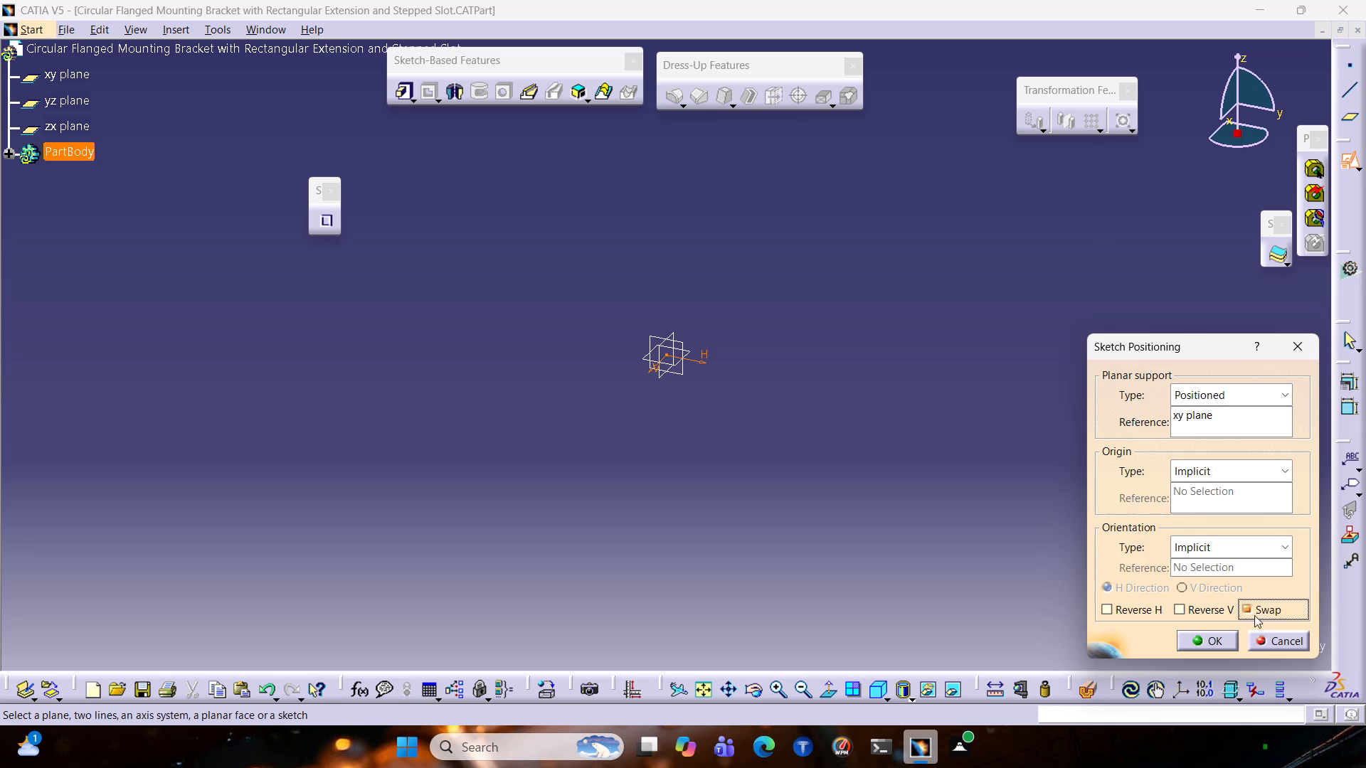
left_click(1189, 609)
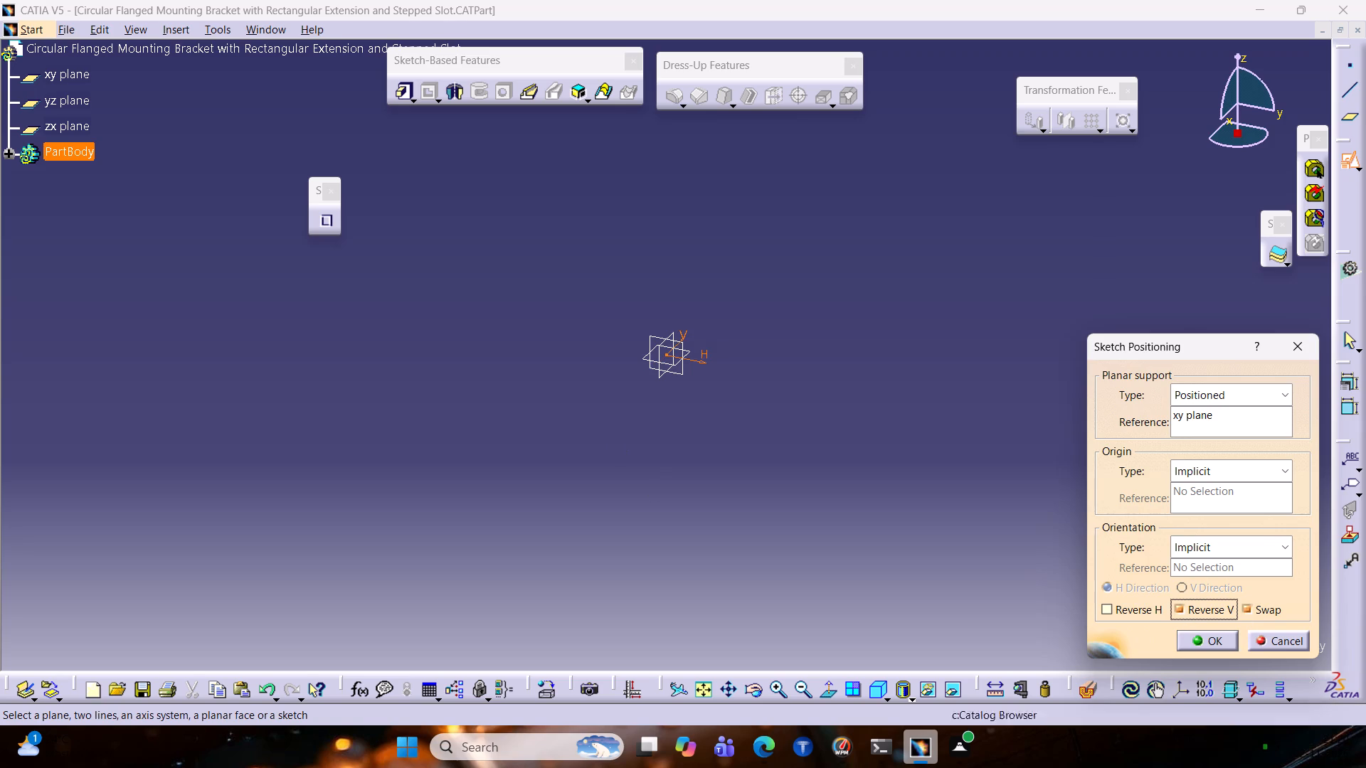
left_click(868, 687)
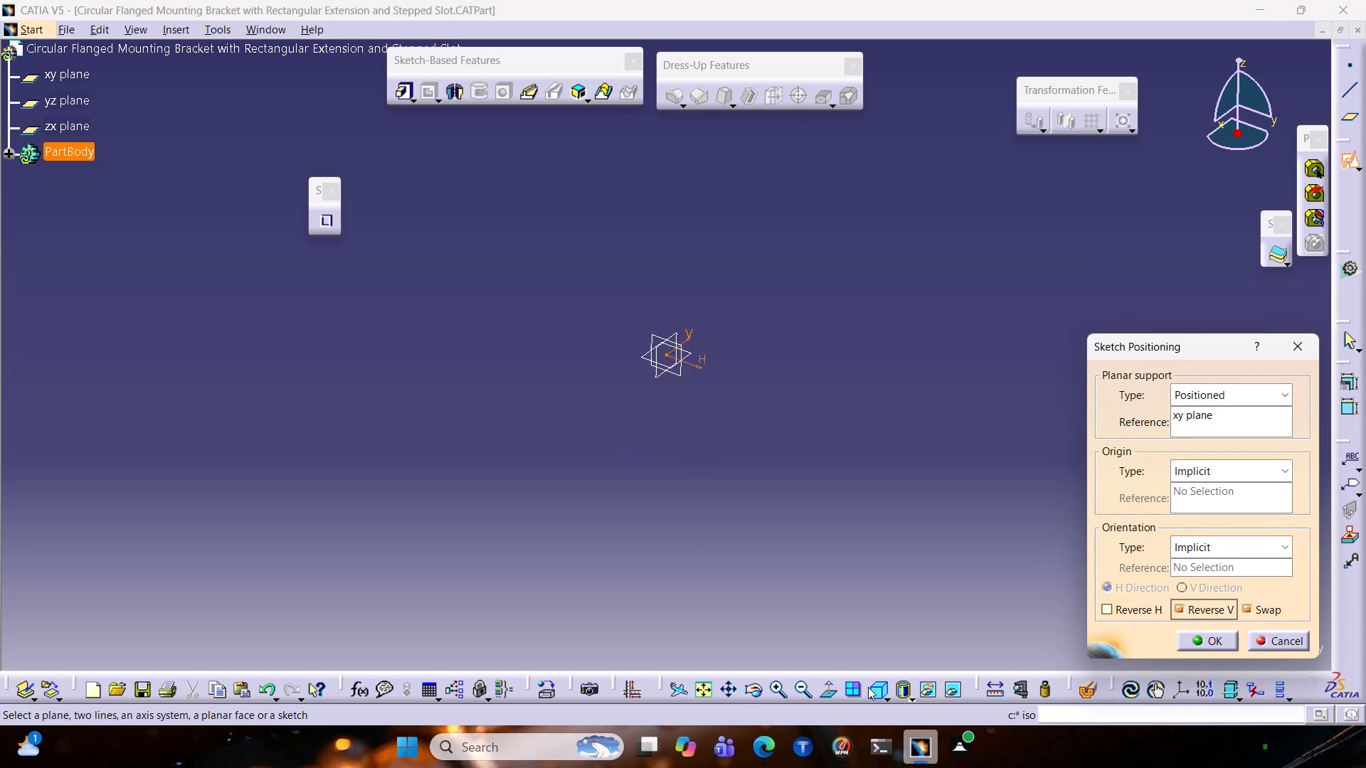
left_click(1227, 639)
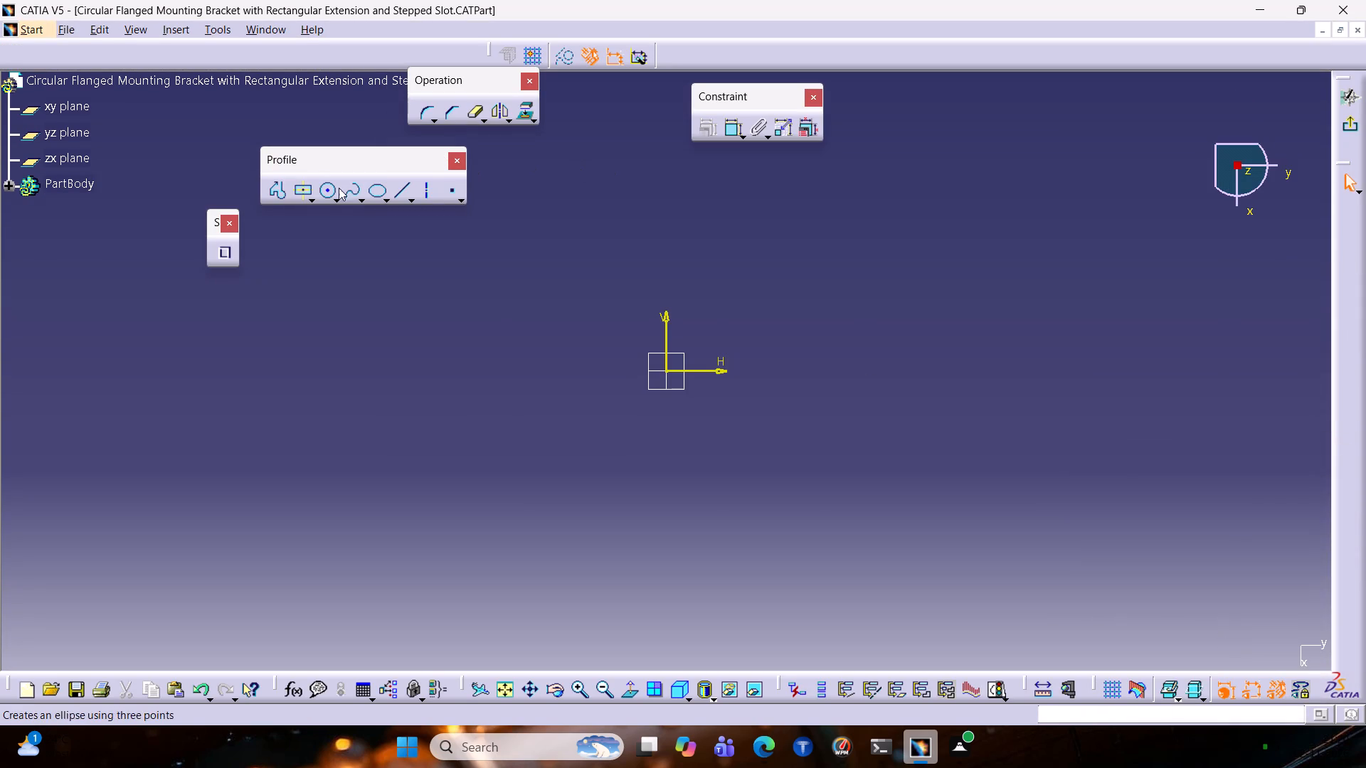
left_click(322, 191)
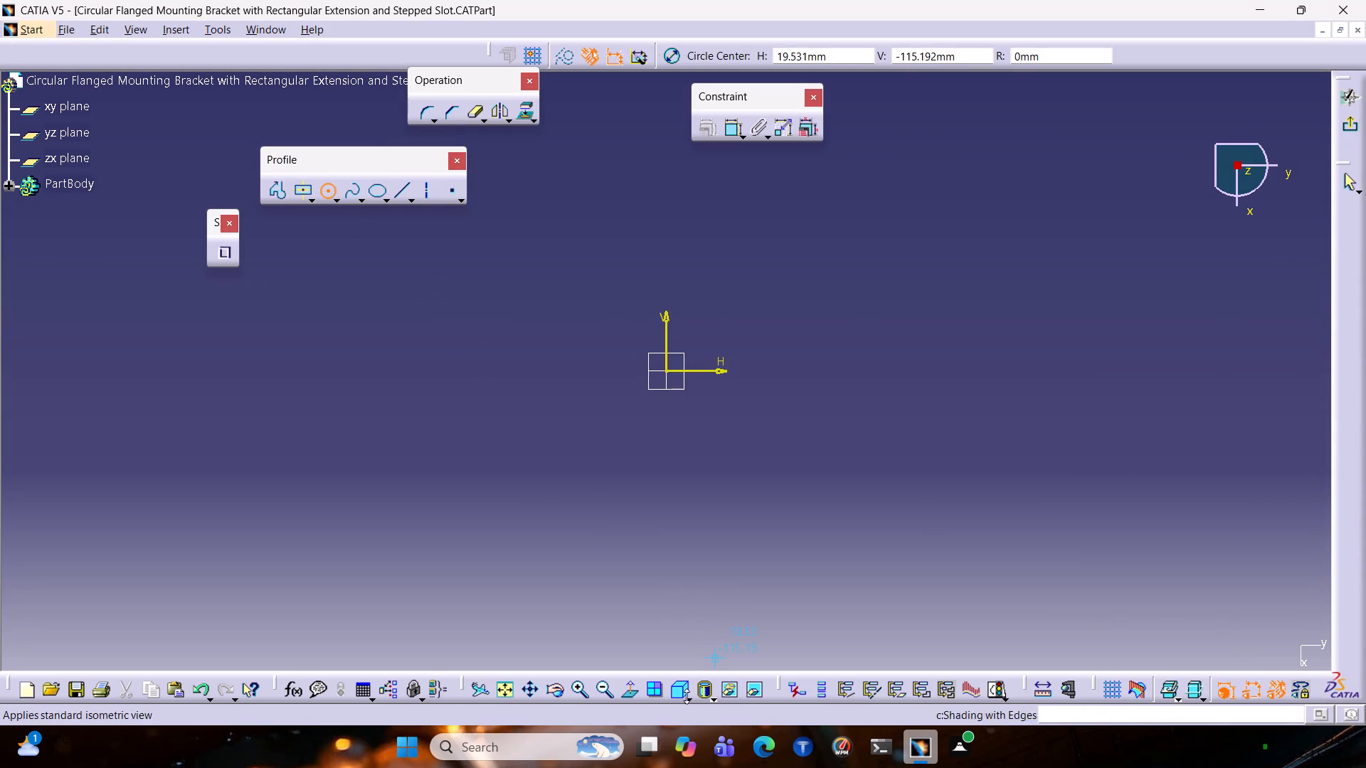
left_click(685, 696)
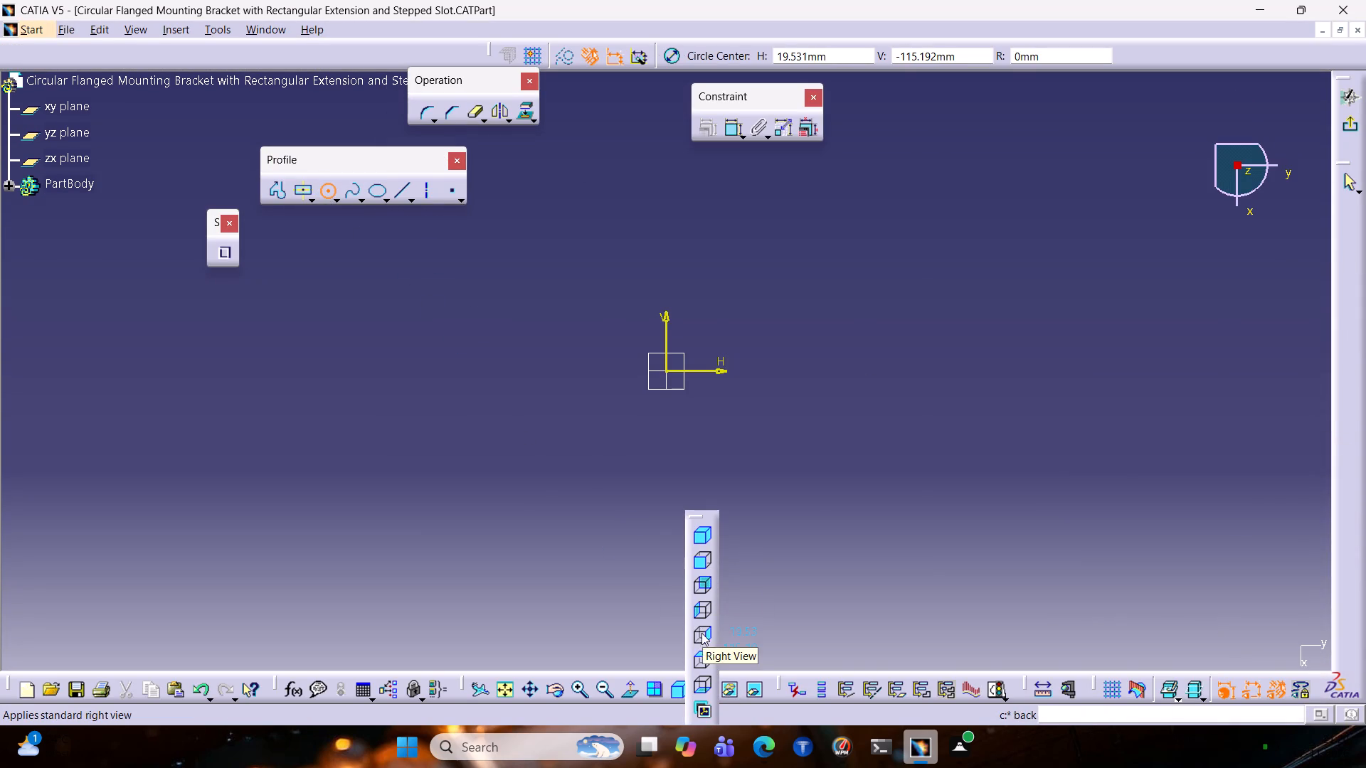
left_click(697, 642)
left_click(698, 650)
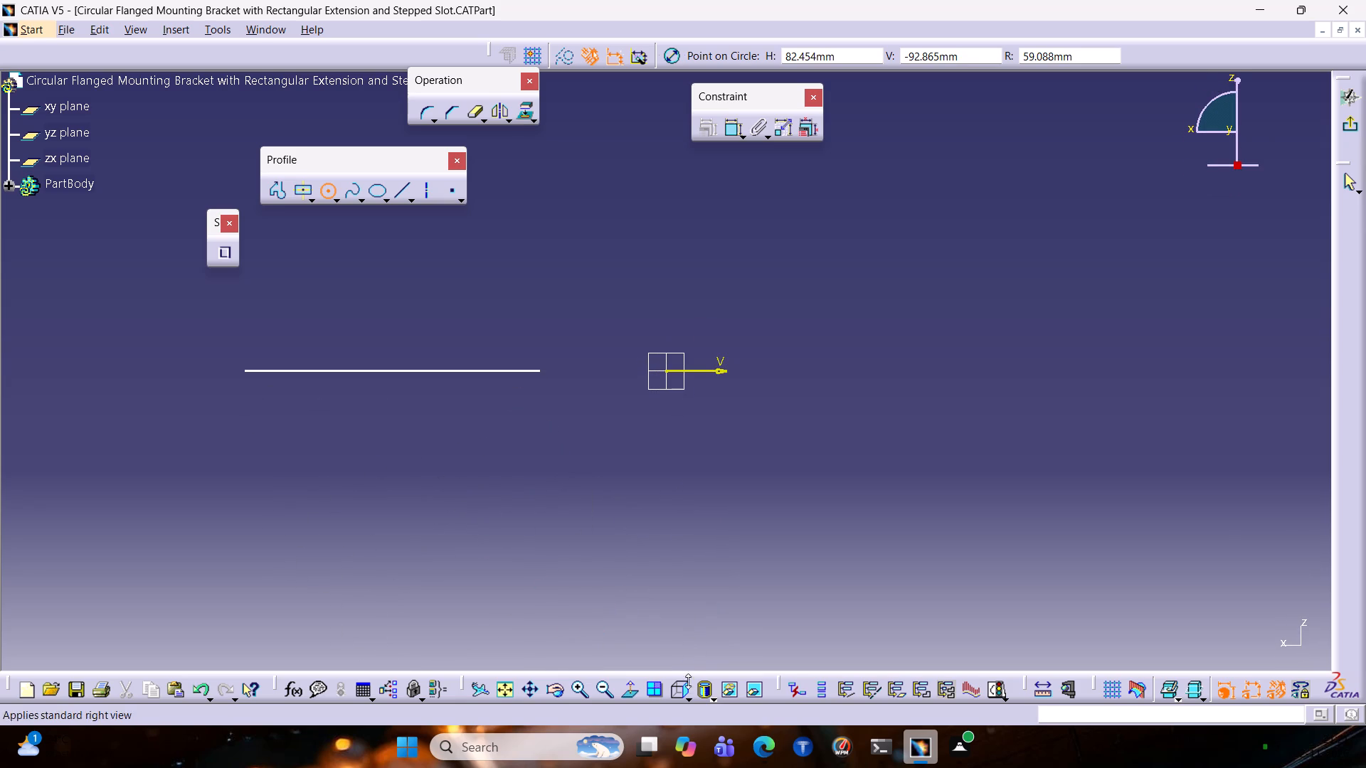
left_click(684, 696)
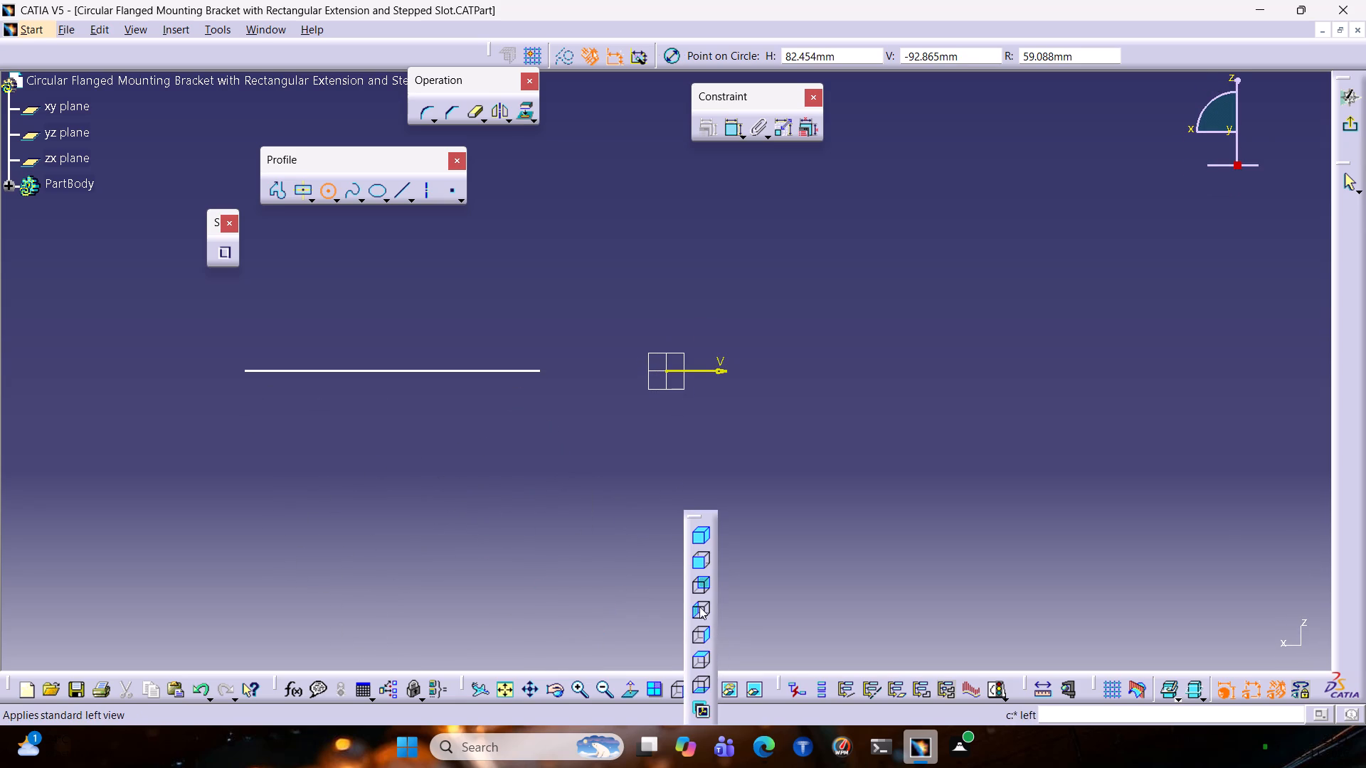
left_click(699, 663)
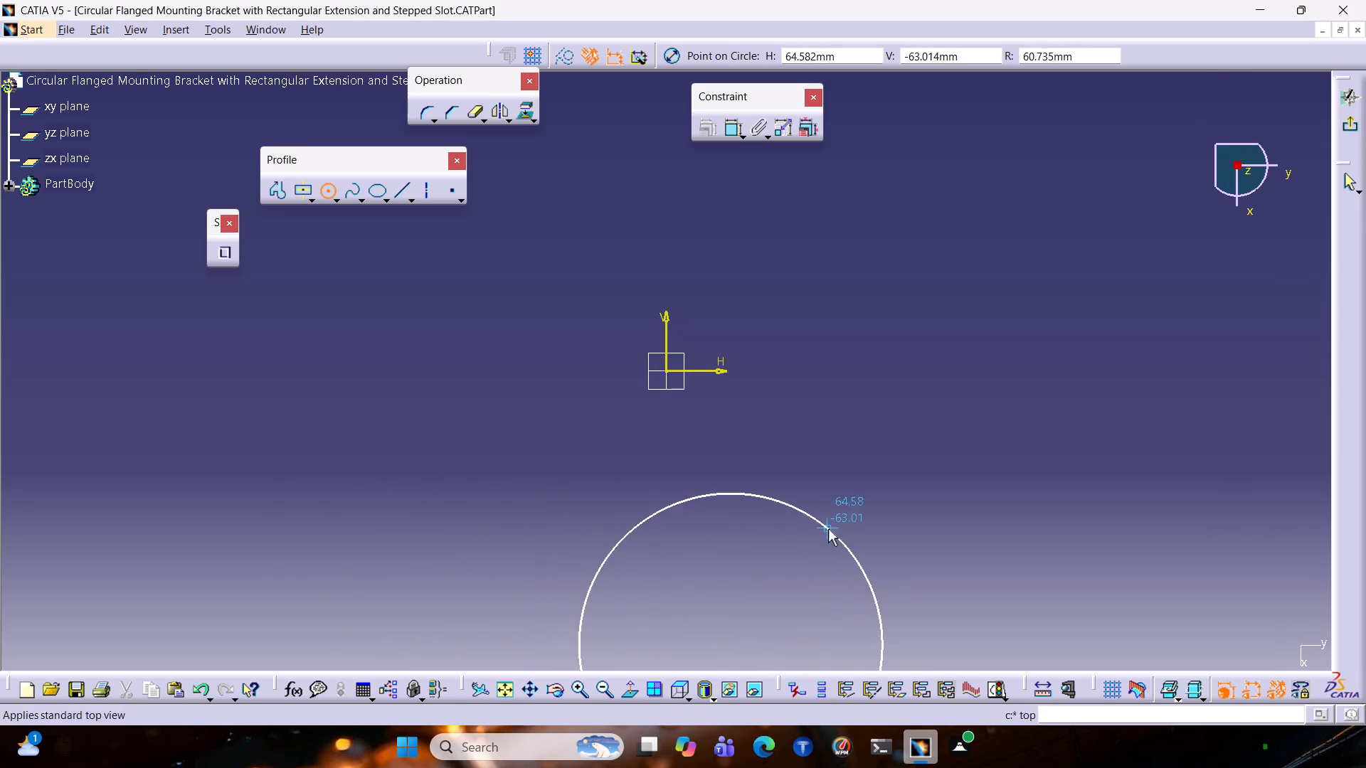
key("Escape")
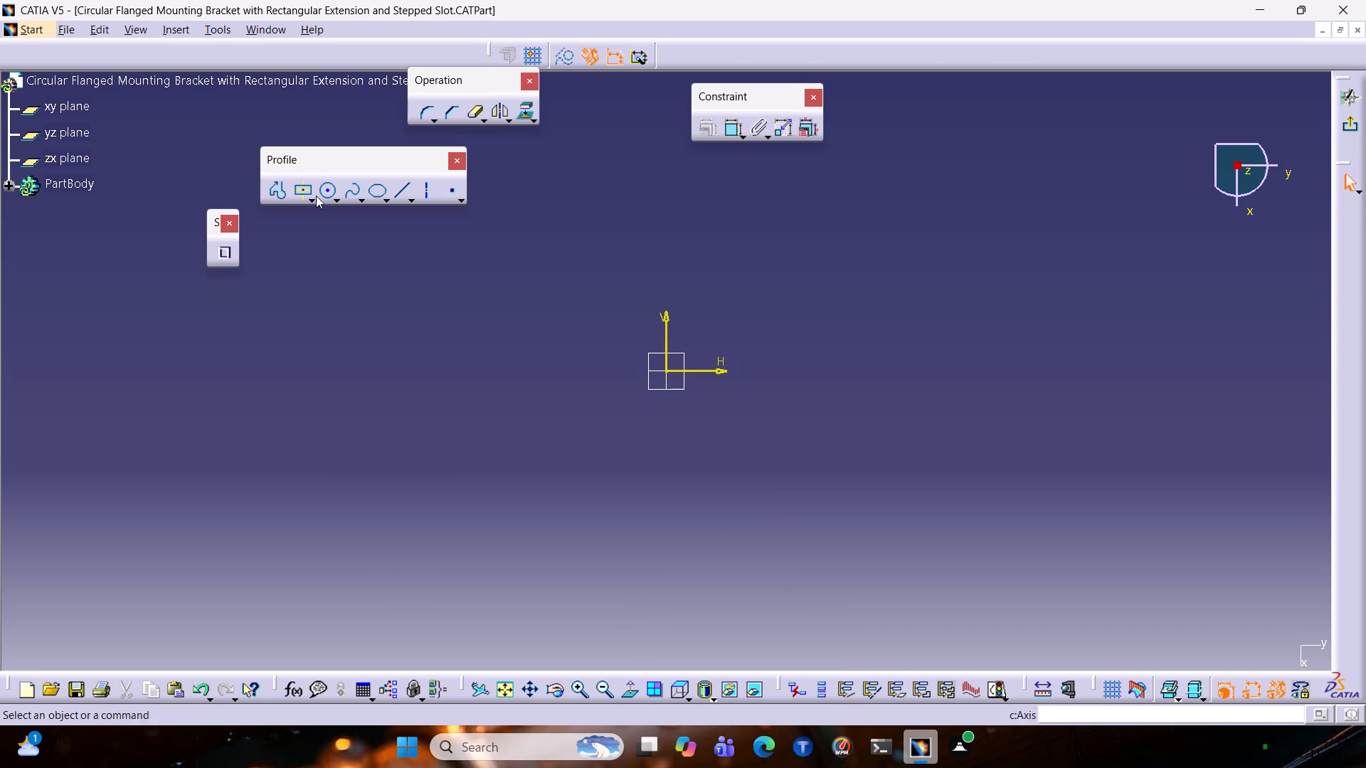
Sketch a circle centred on the sketch origin and view the sketch plane face-on.
left_click(323, 190)
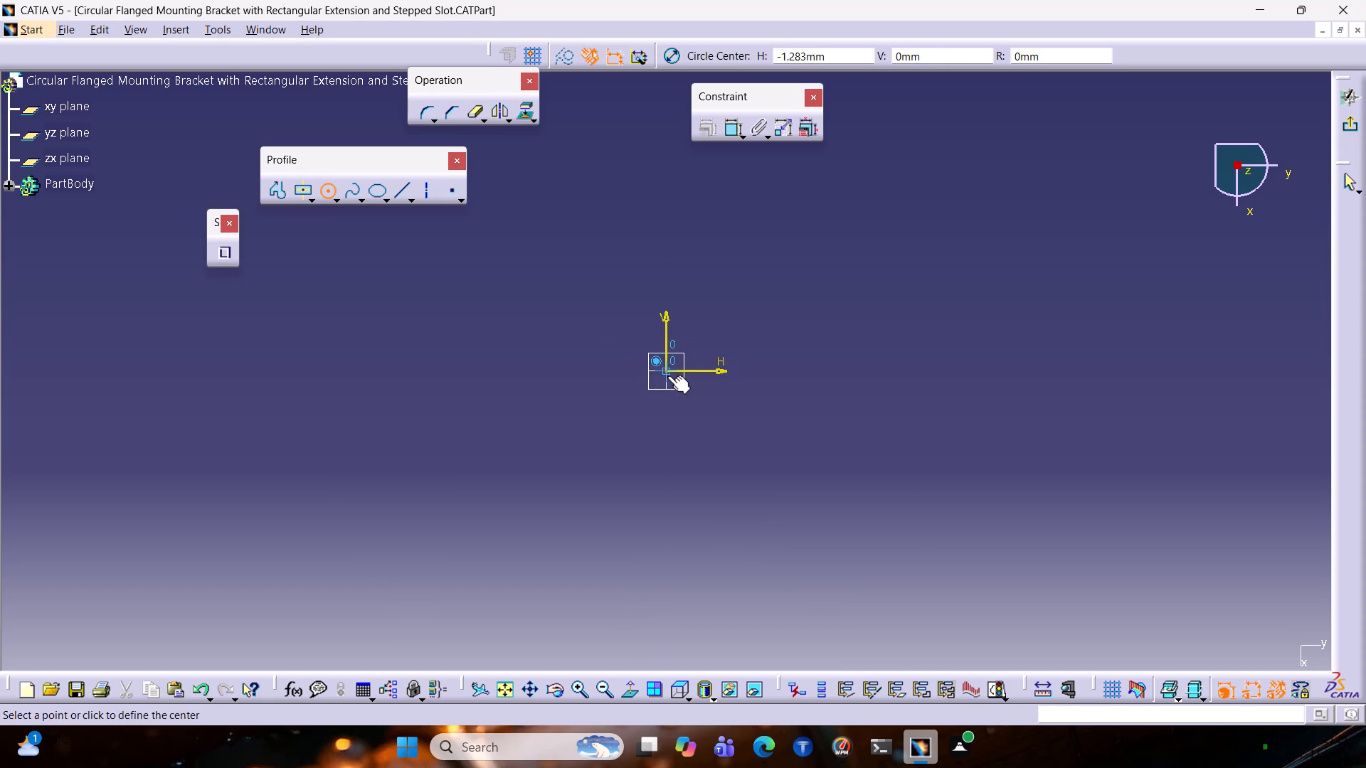
left_click(668, 370)
left_click(714, 469)
scroll(893, 515, "down", 1)
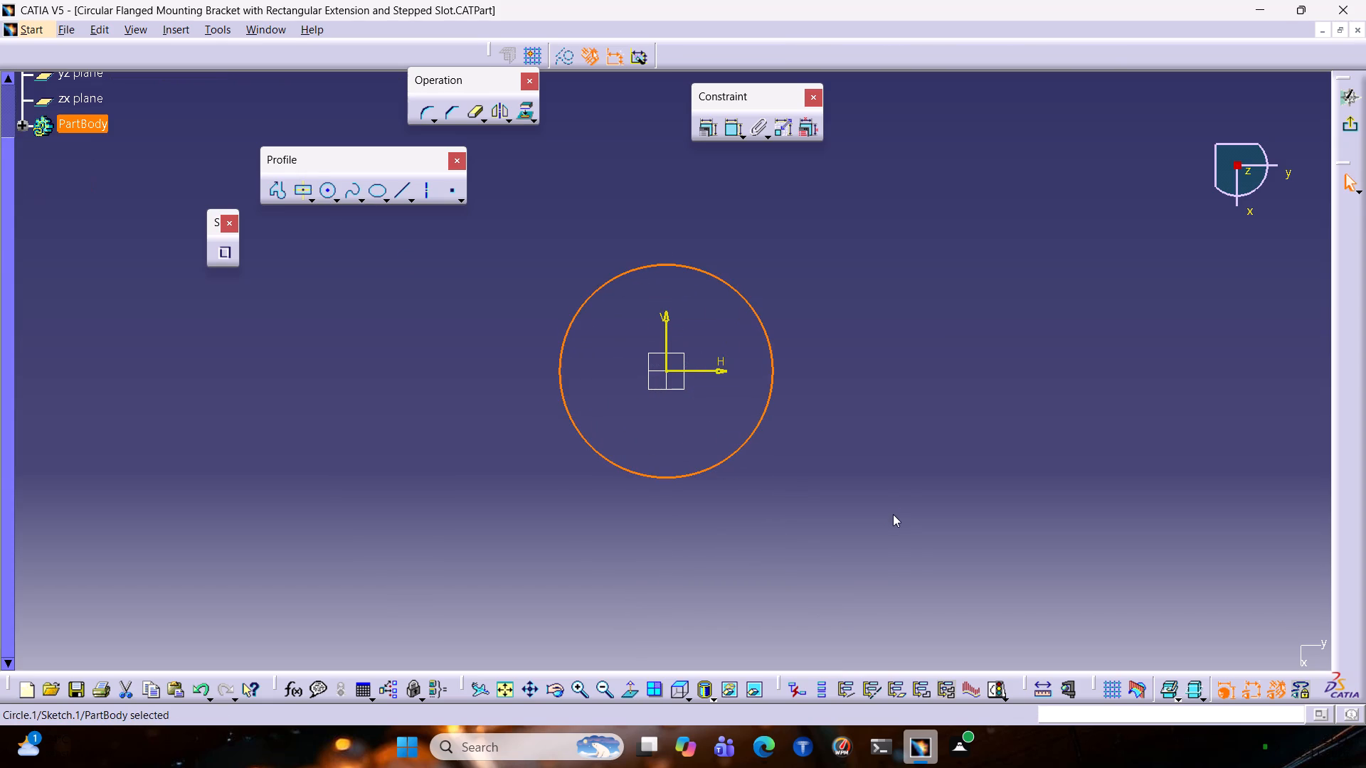
middle_click_drag(893, 513, 783, 544)
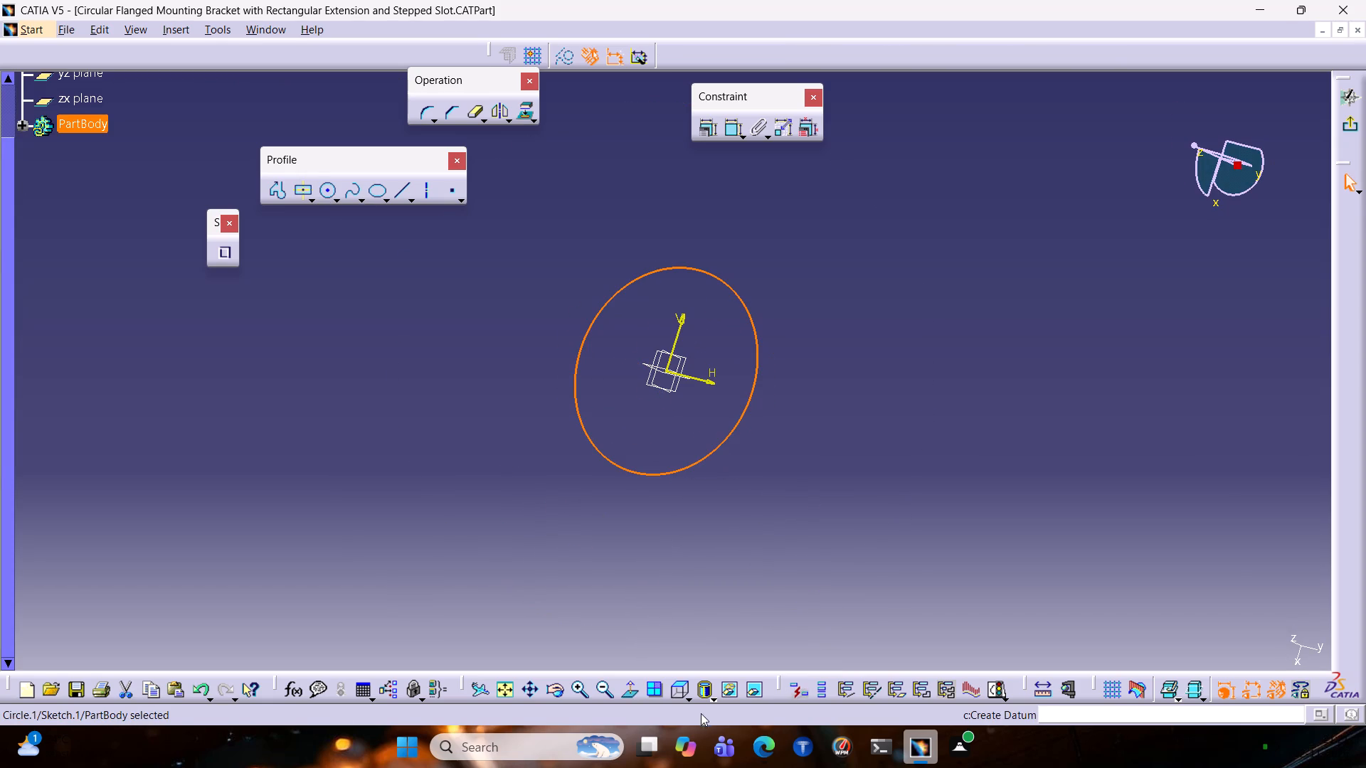
left_click(631, 690)
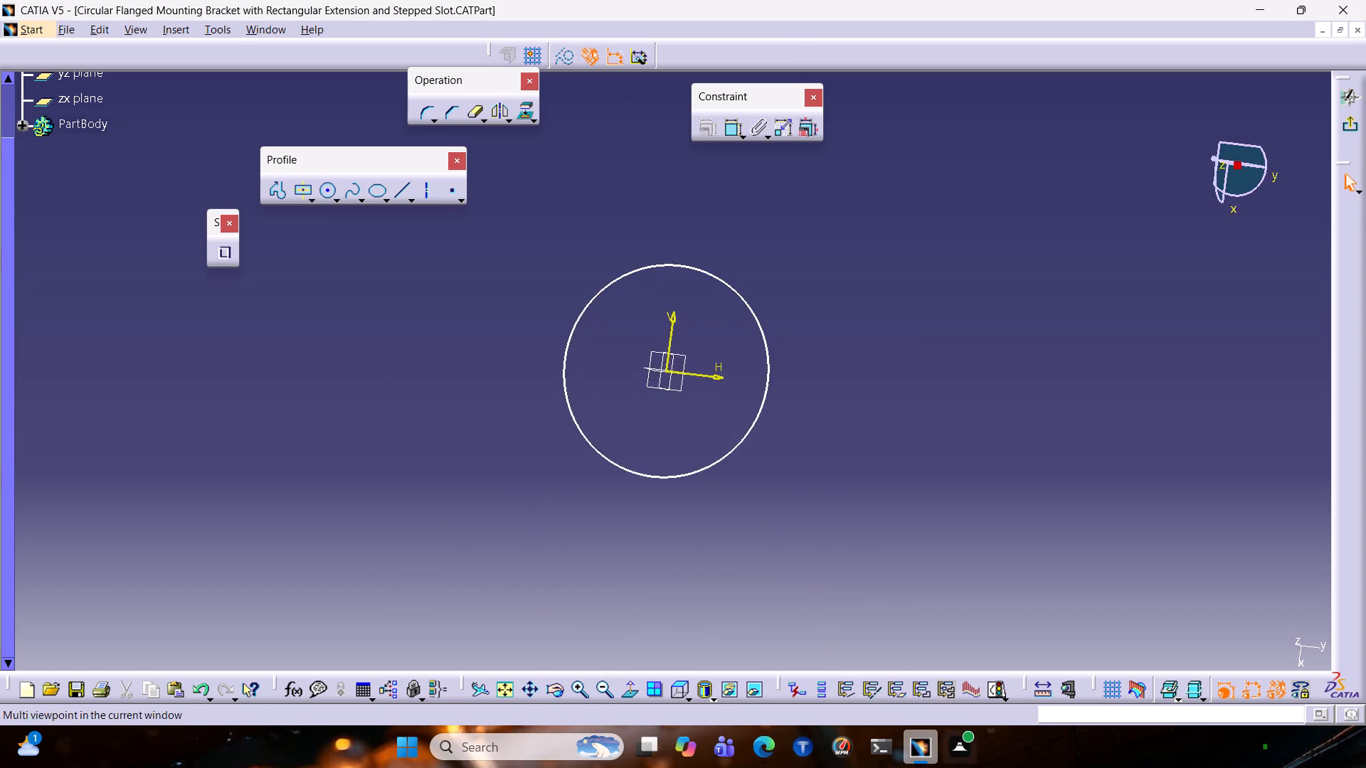
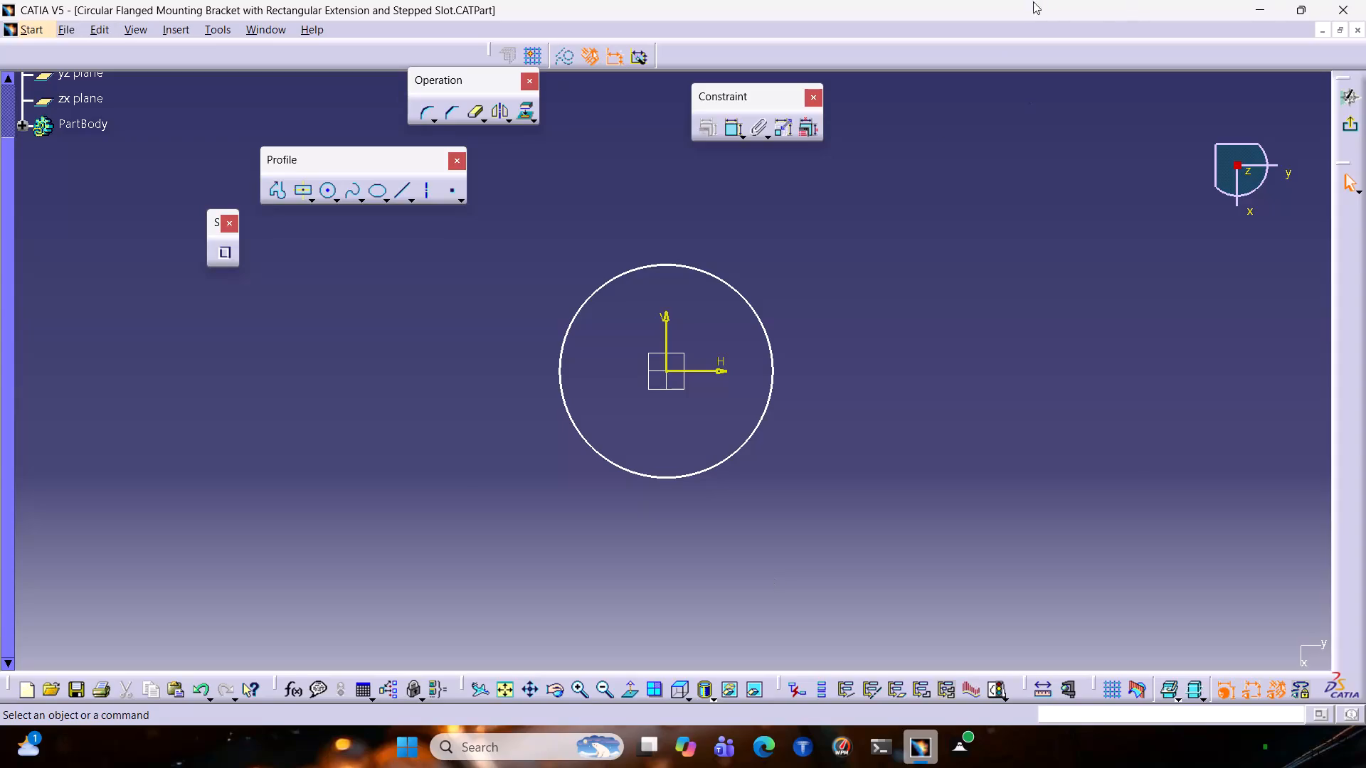
Dimension the circle with a diameter constraint instead of radius and set its diameter to 60 mm.
left_click(732, 291)
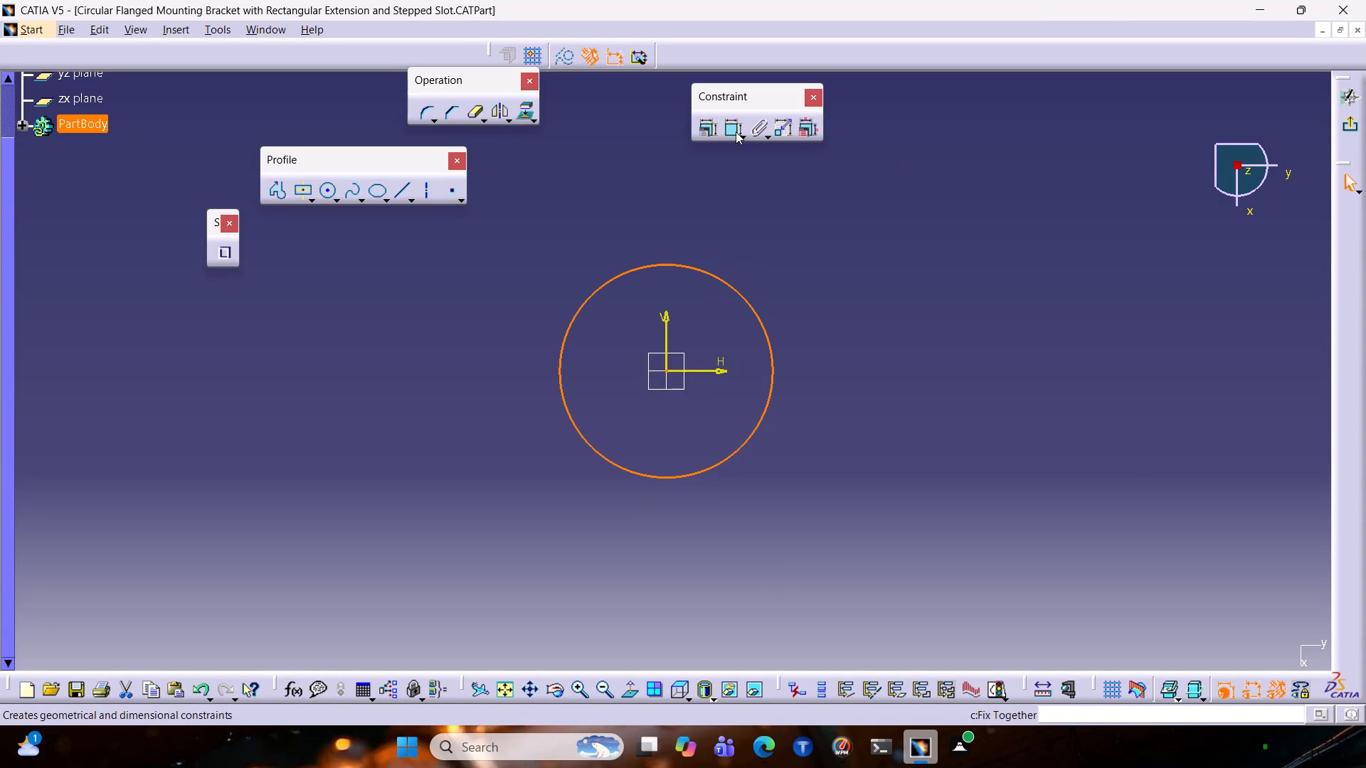
left_click(732, 129)
left_click(839, 303)
double_click(839, 301)
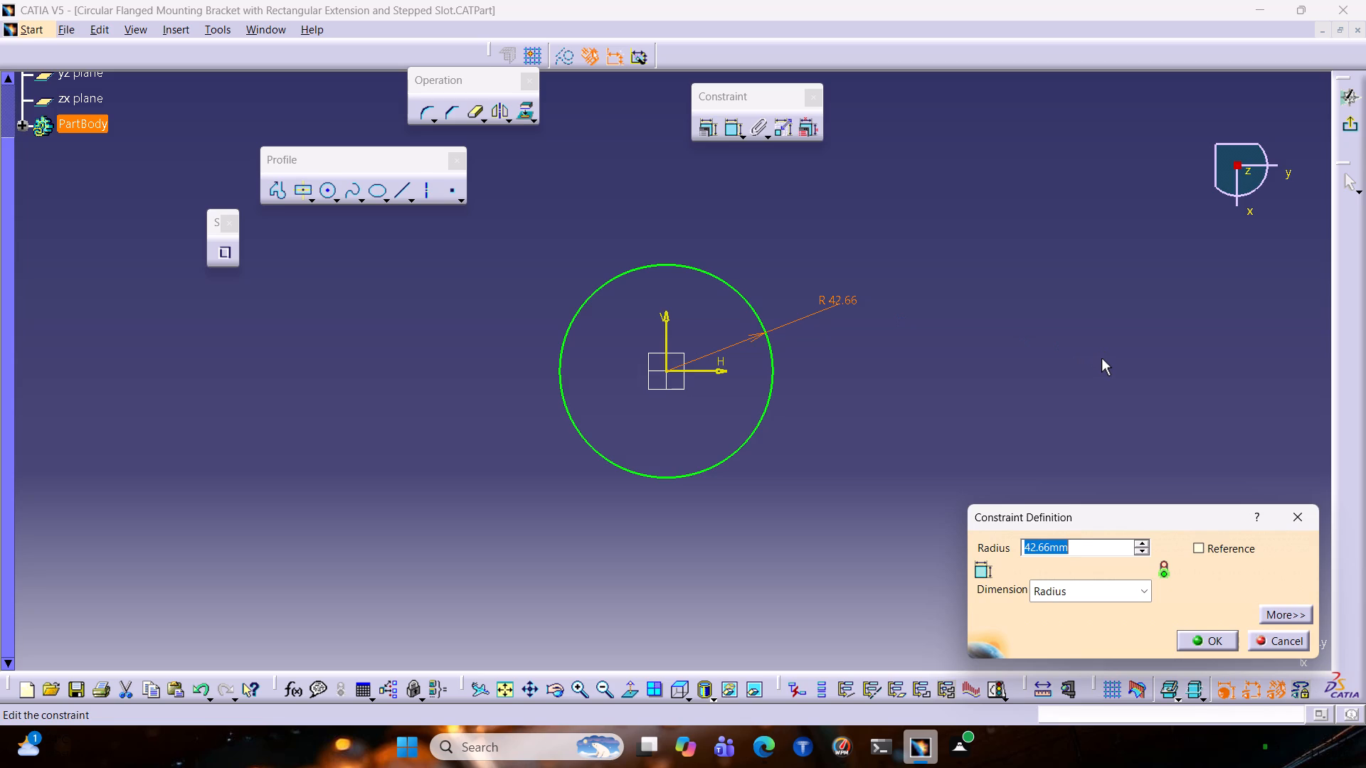
left_click(1054, 594)
left_click(1052, 626)
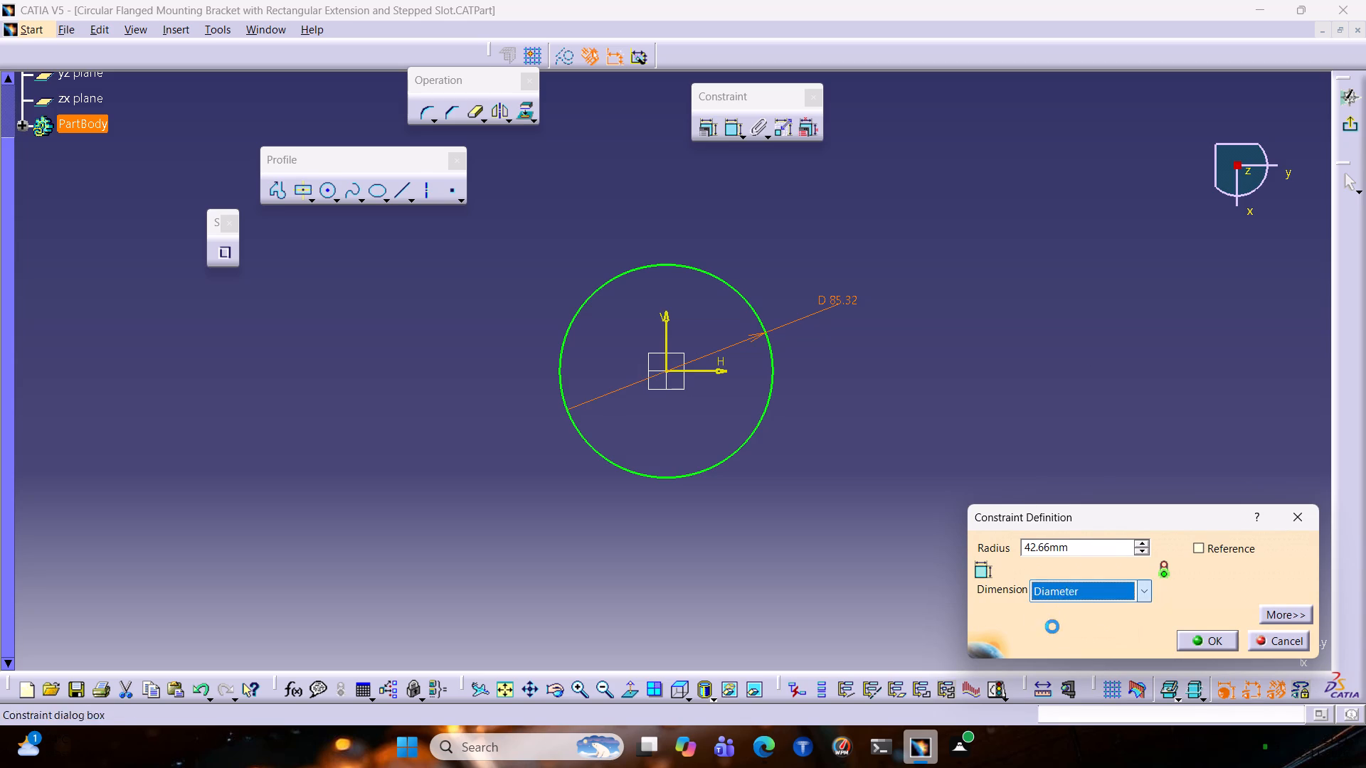
left_click_drag(1079, 545, 778, 508)
key("6")
type("60")
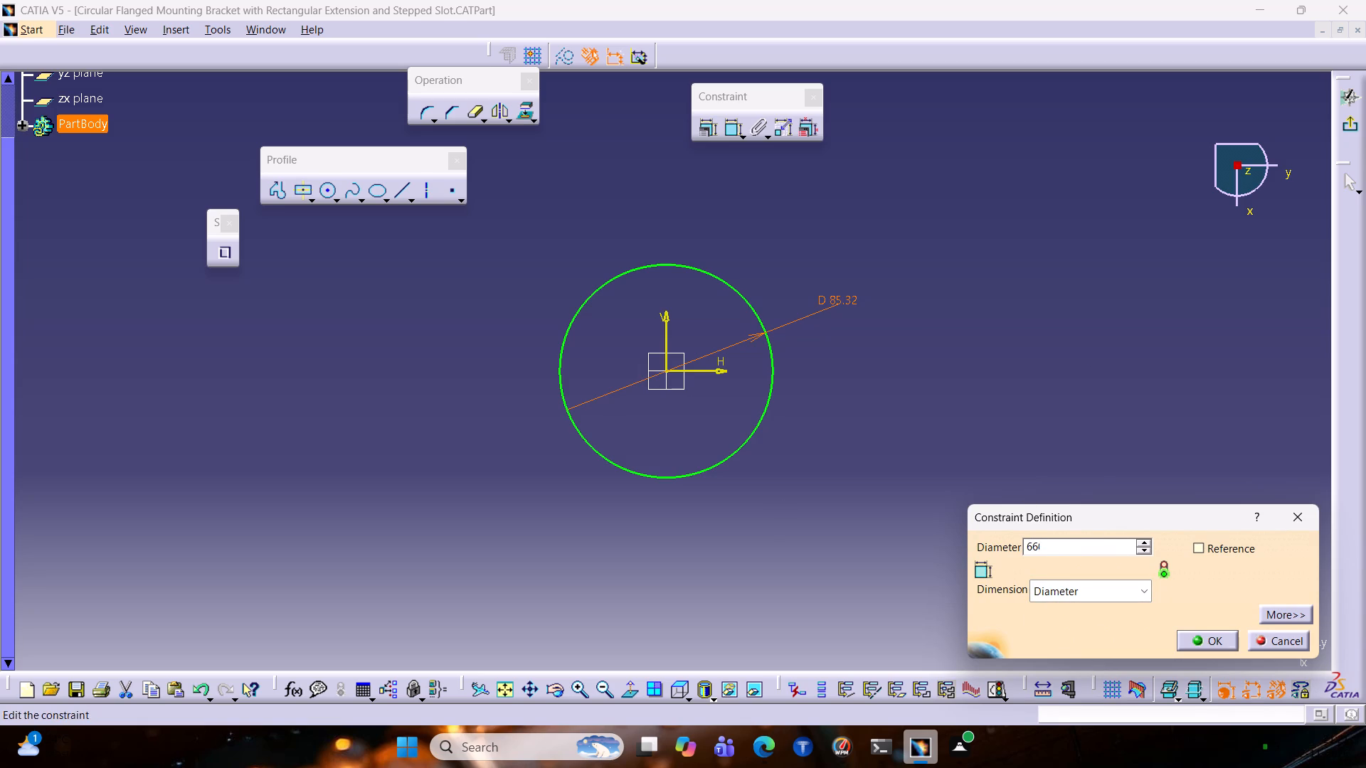
key("BackSpace")
key("BackSpace")
key("0")
key("Return")
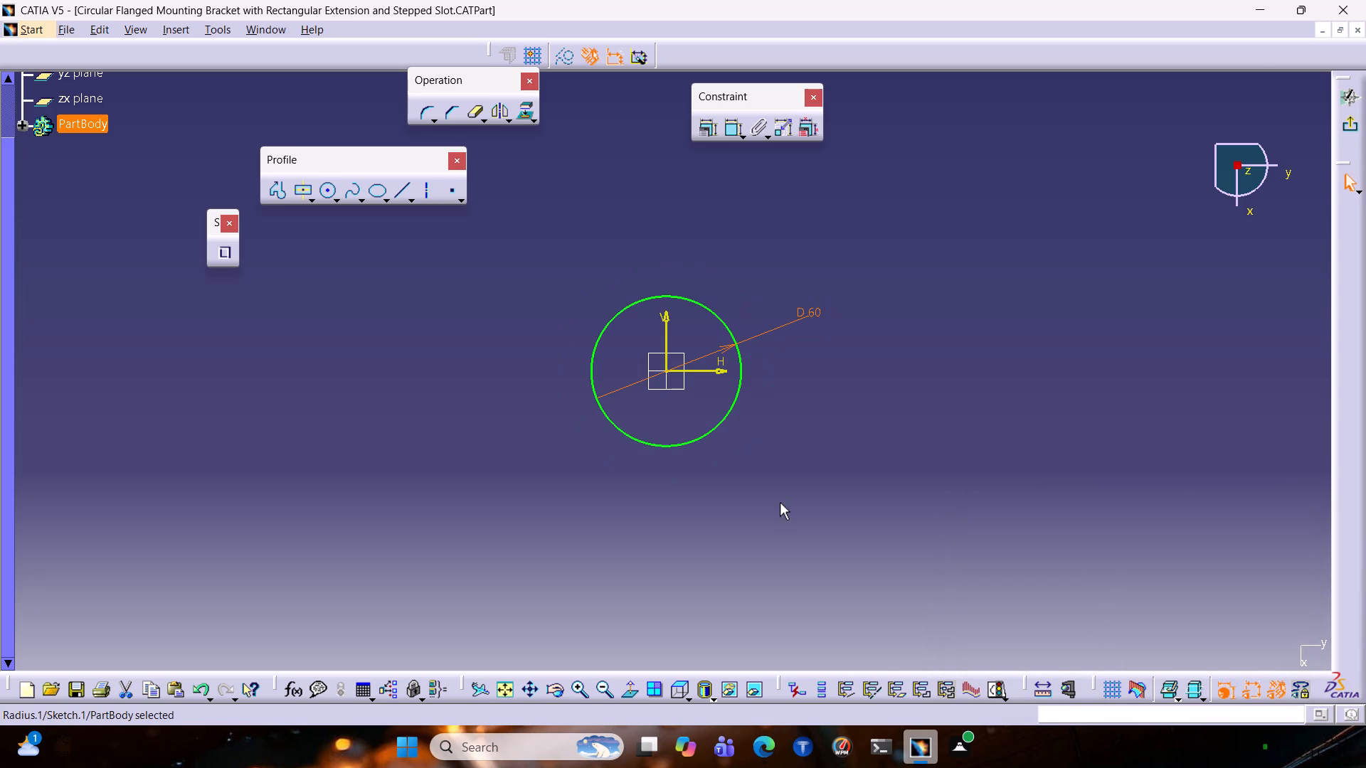
Sketch a smaller concentric circle at the sketch origin and constrain its diameter to 30 mm.
left_click(329, 191)
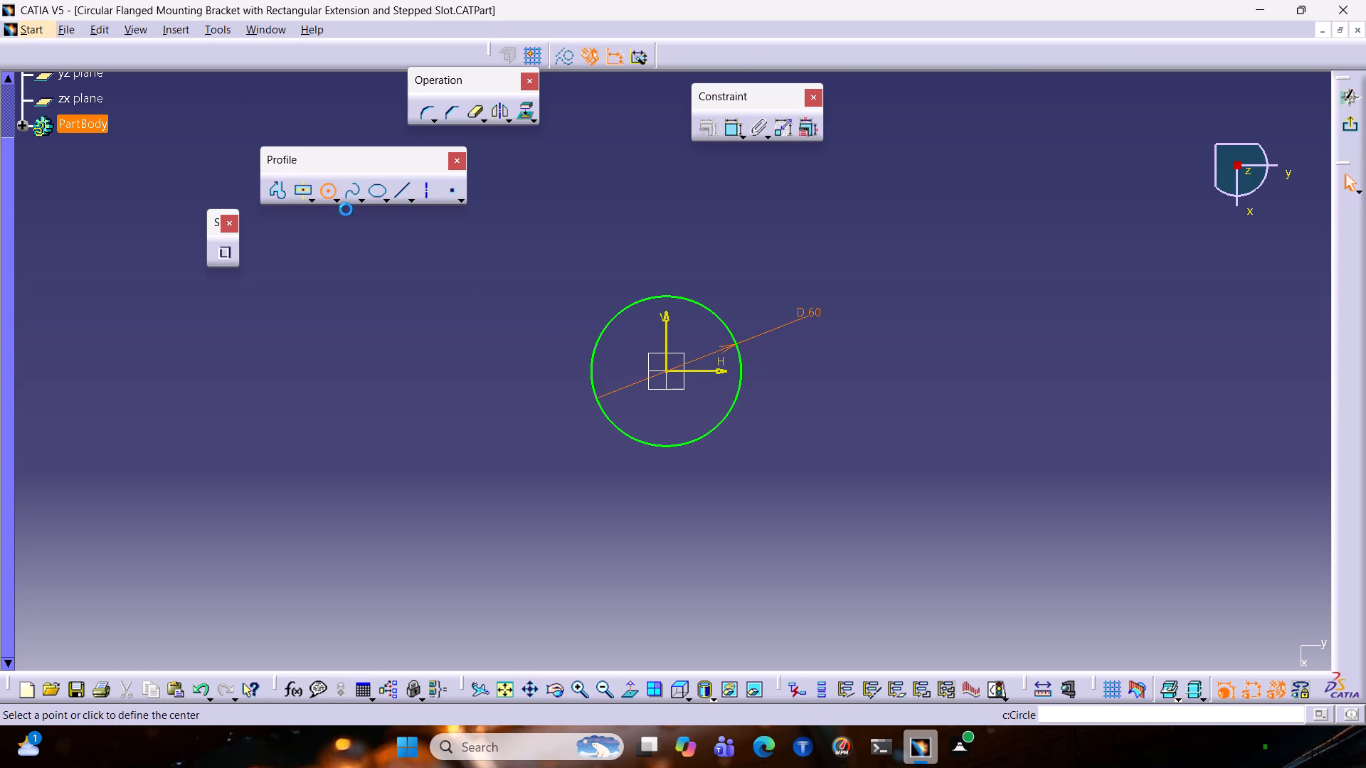
left_click(667, 372)
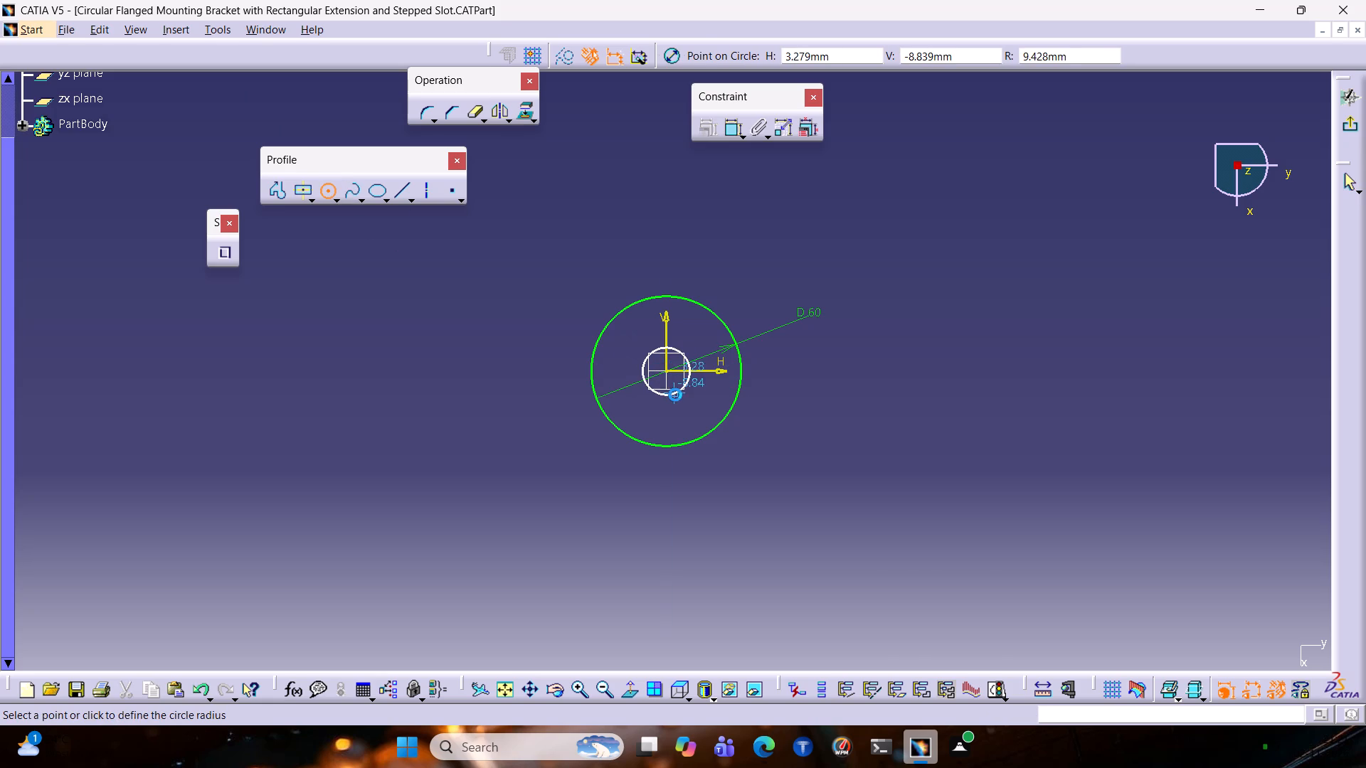
left_click(677, 401)
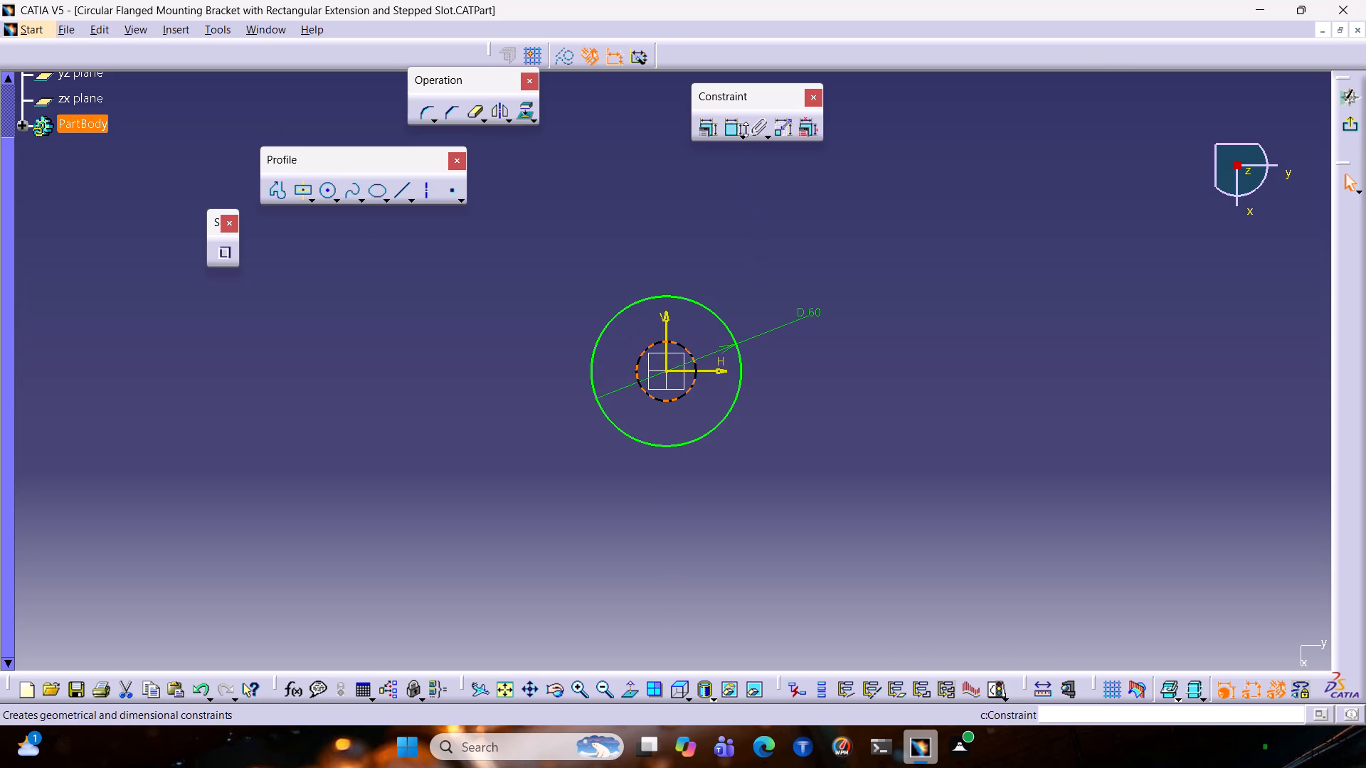
left_click(734, 131)
left_click(794, 400)
double_click(795, 398)
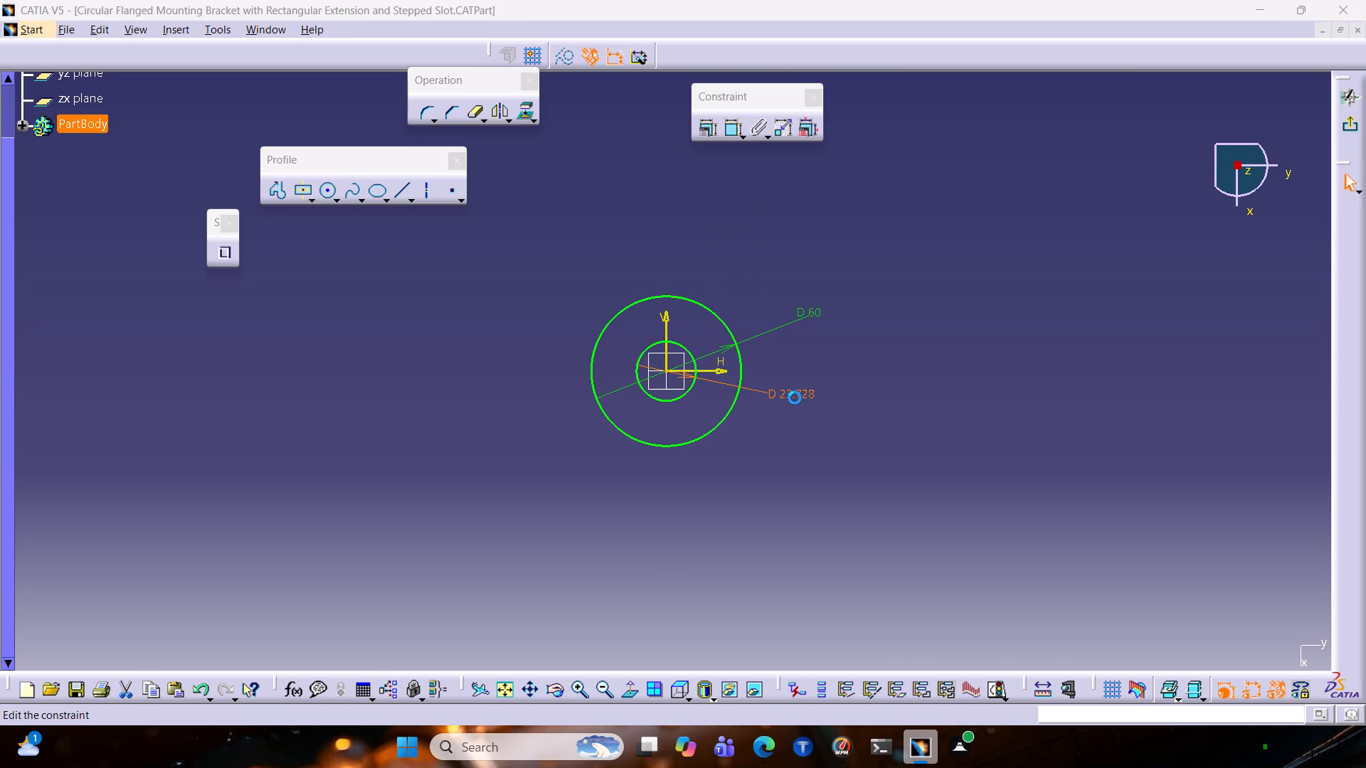
key("3")
key("0")
key("Return")
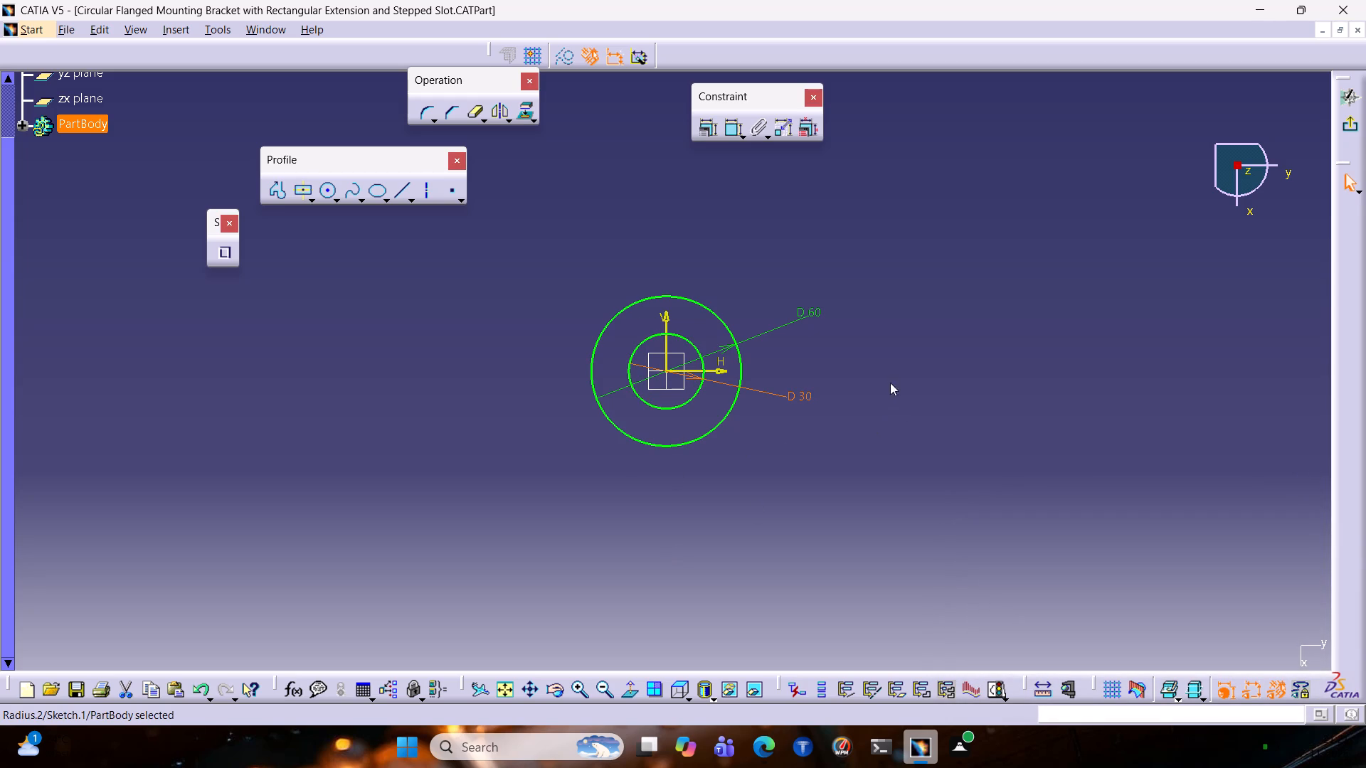
Sketch a horizontal line about 40 mm long from the origin along the H axis, past the 60 mm circle.
middle_click_drag(821, 378, 1016, 227, "ctrl")
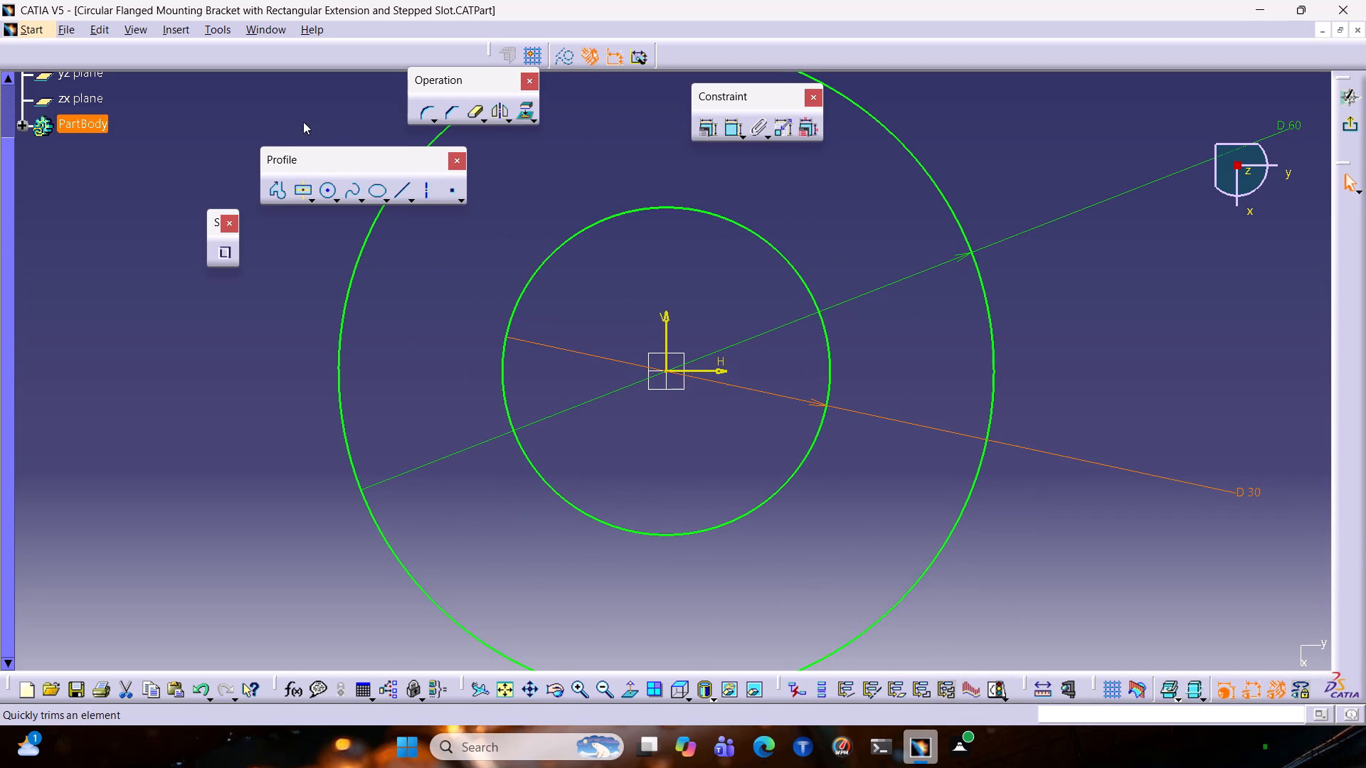
left_click(275, 193)
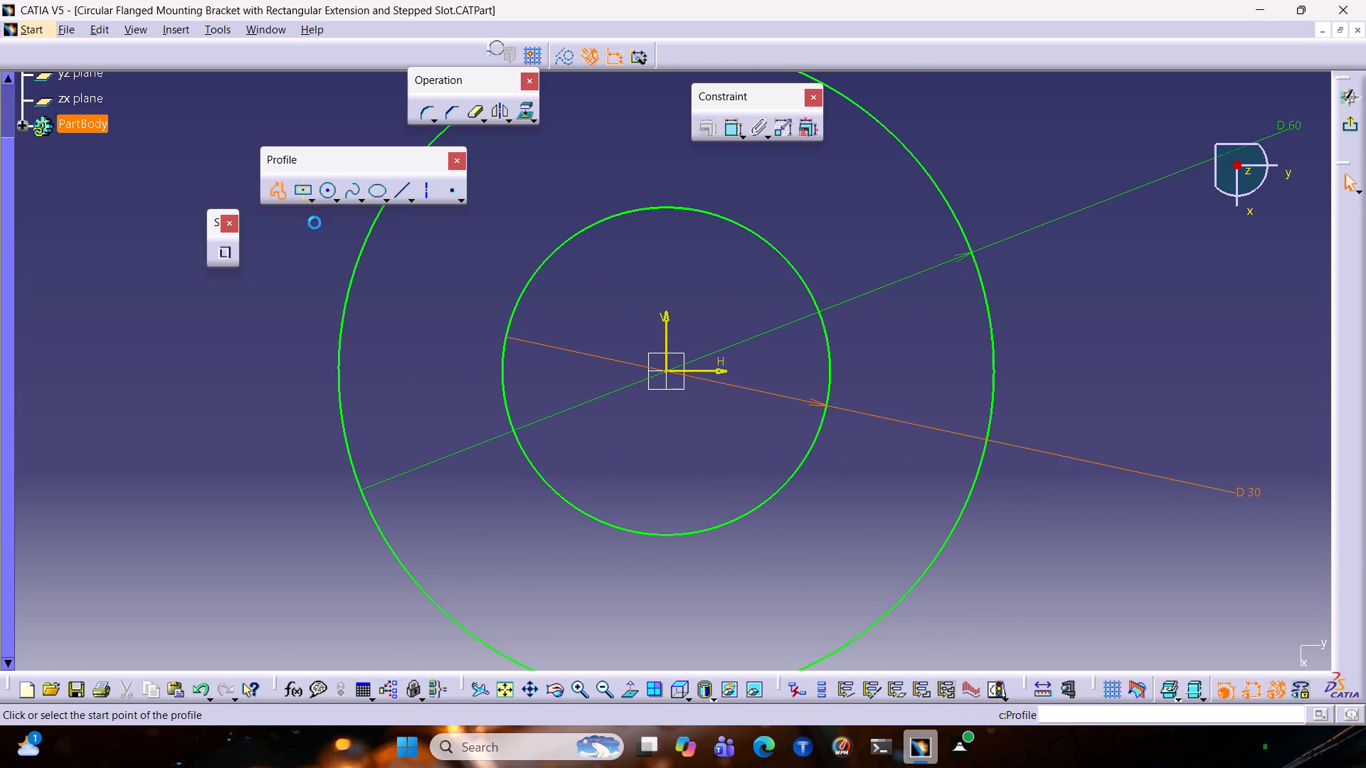
left_click(665, 373)
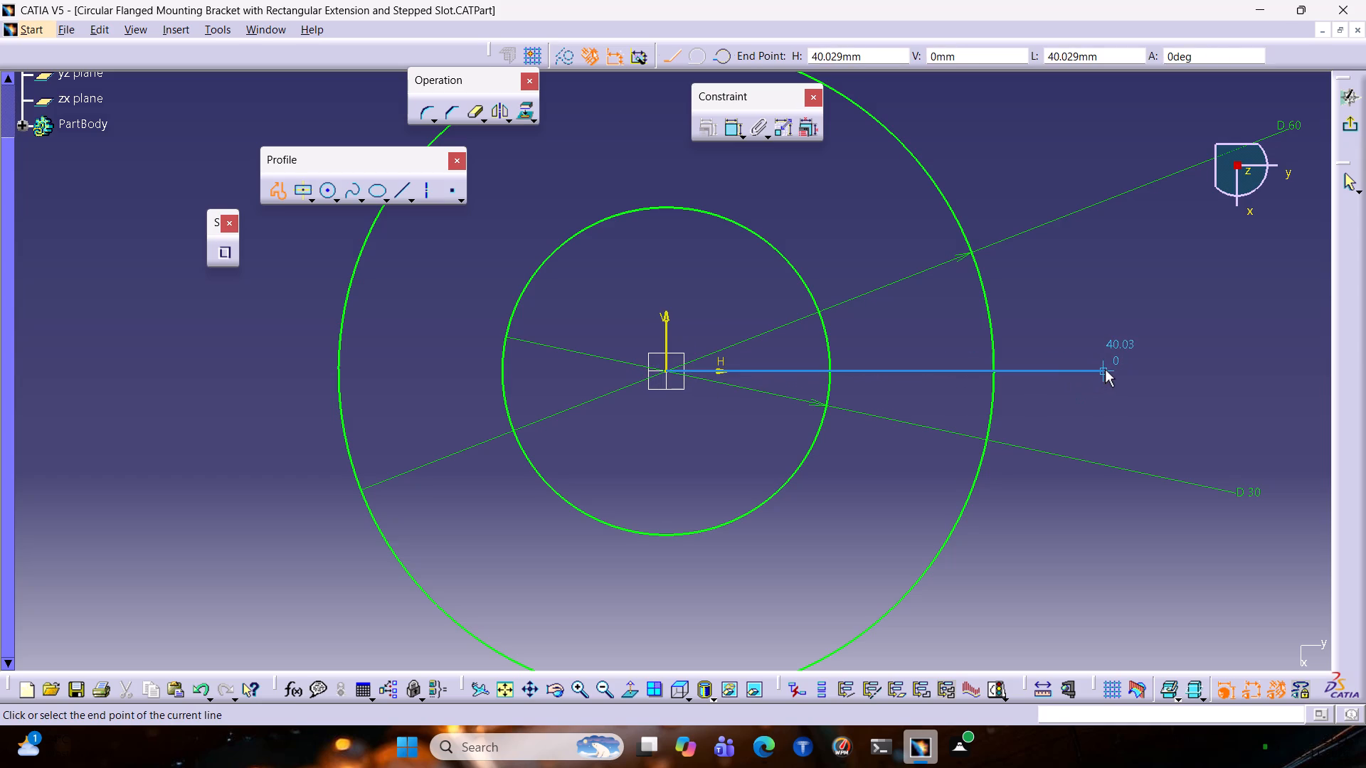
left_click(1105, 369)
key("Escape")
key("Escape")
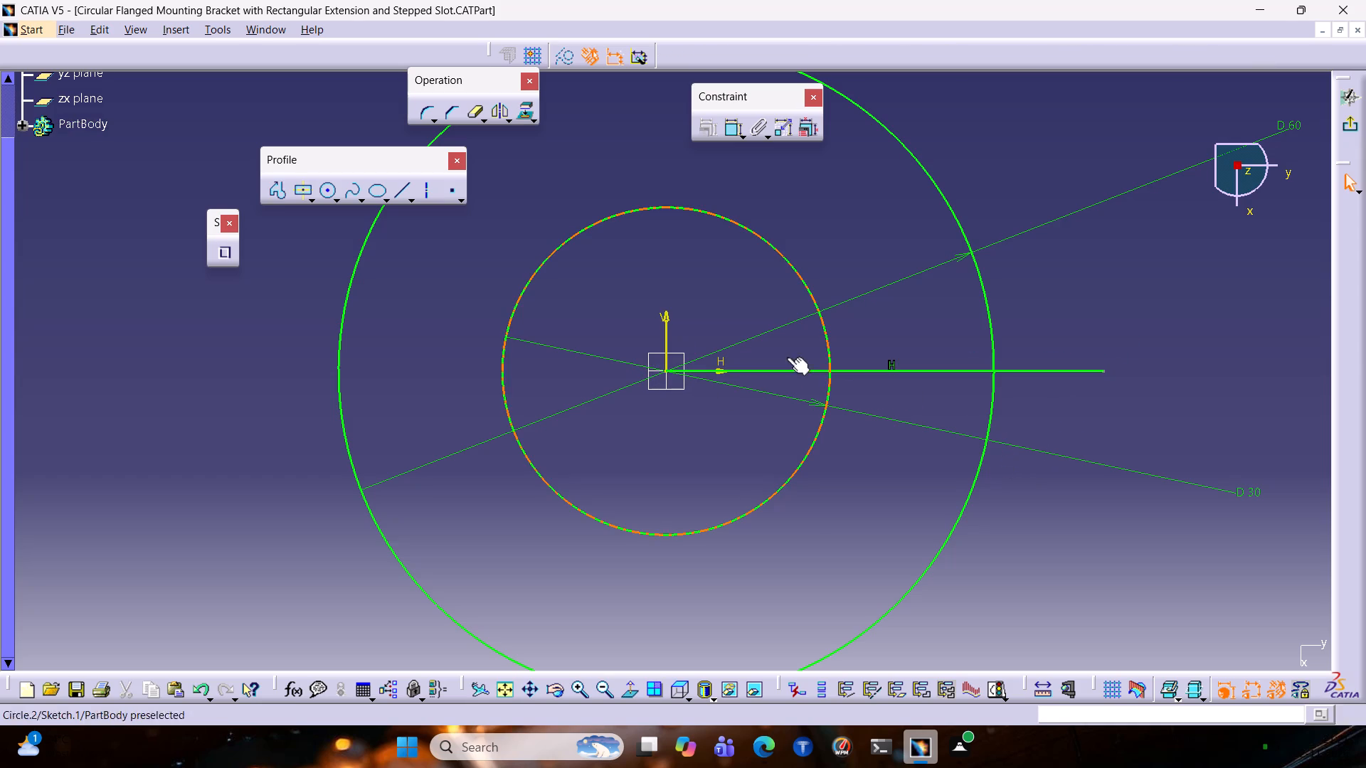
Sketch a small centred rectangle on the horizontal line, just outside the 30 mm circle, centred about 17 mm from the origin.
left_click(293, 184)
left_click(853, 368)
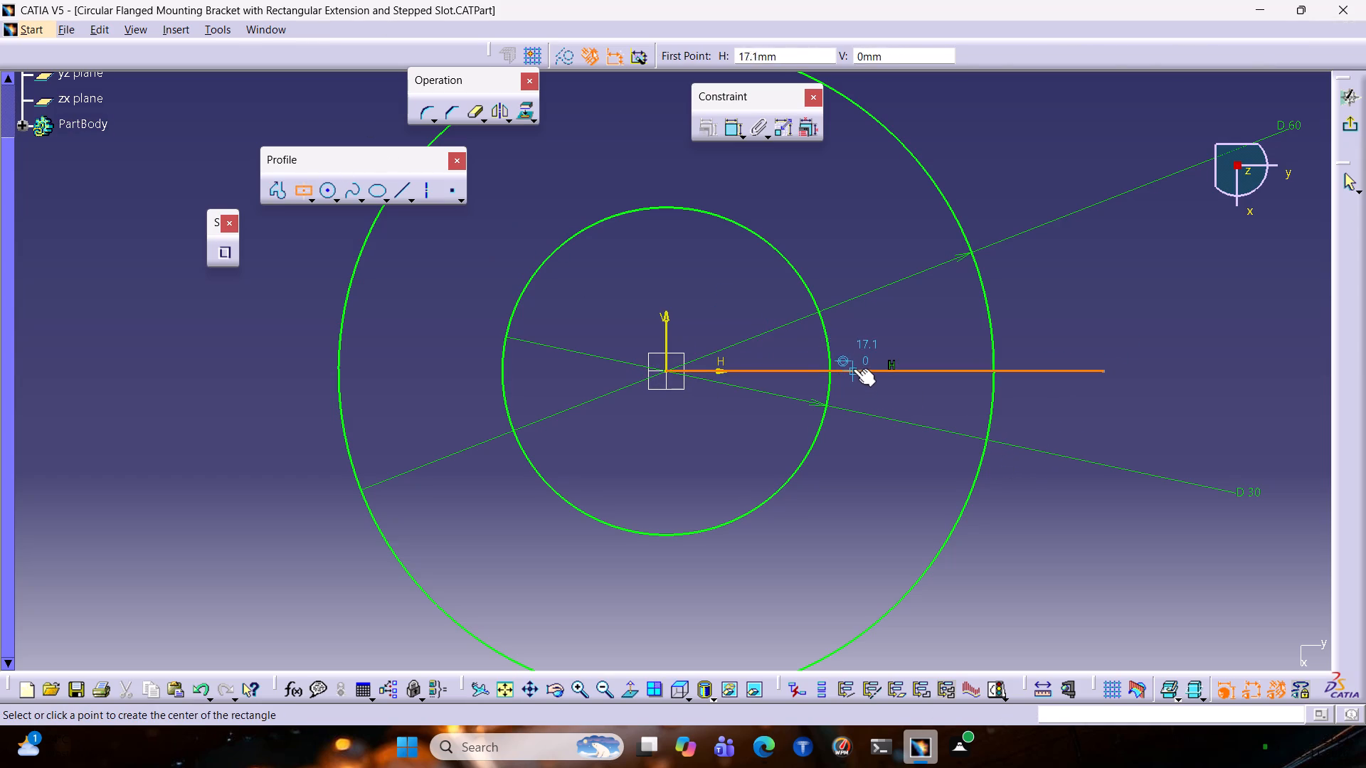
left_click(874, 388)
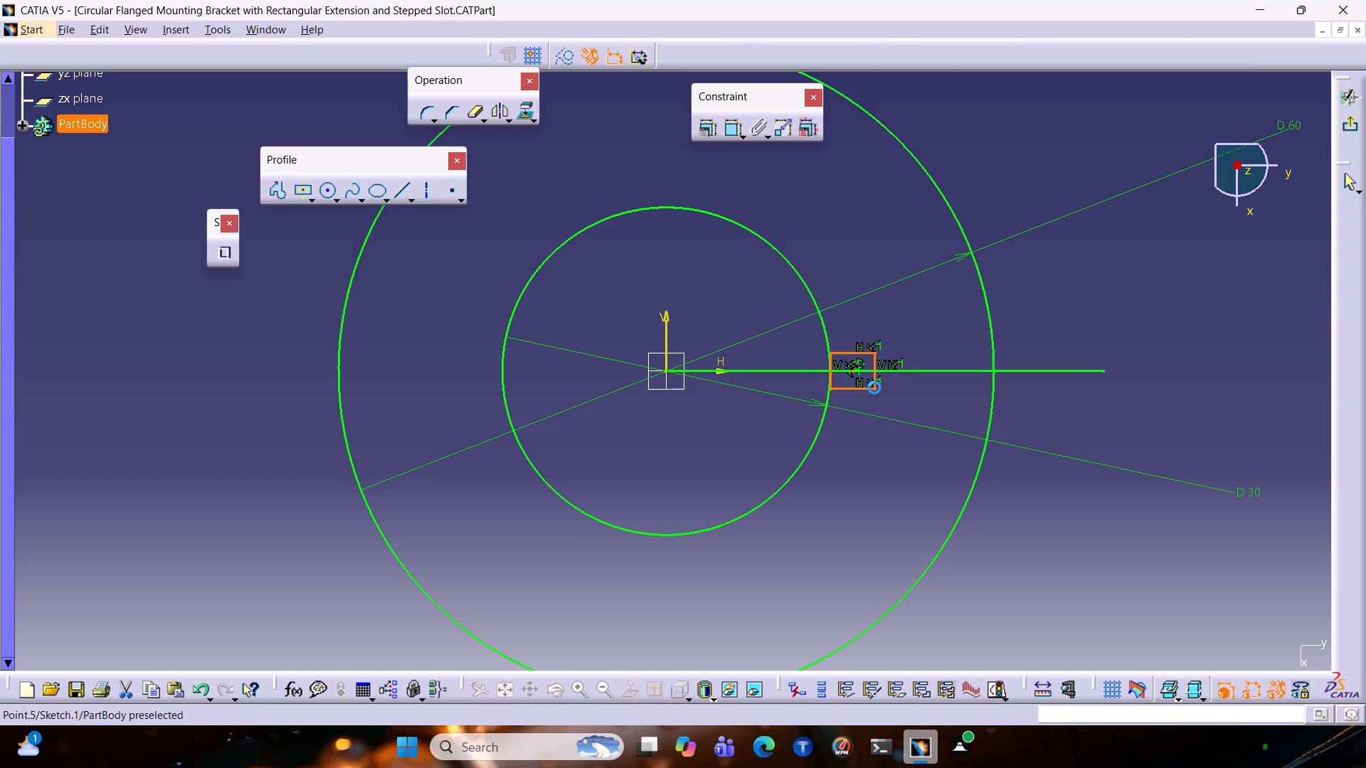
left_click(862, 415)
Extend the rectangle's upper and lower horizontal edges toward the V axis with Trim so both cross the 30 mm circle.
middle_click_drag(864, 400, 891, 380, "ctrl")
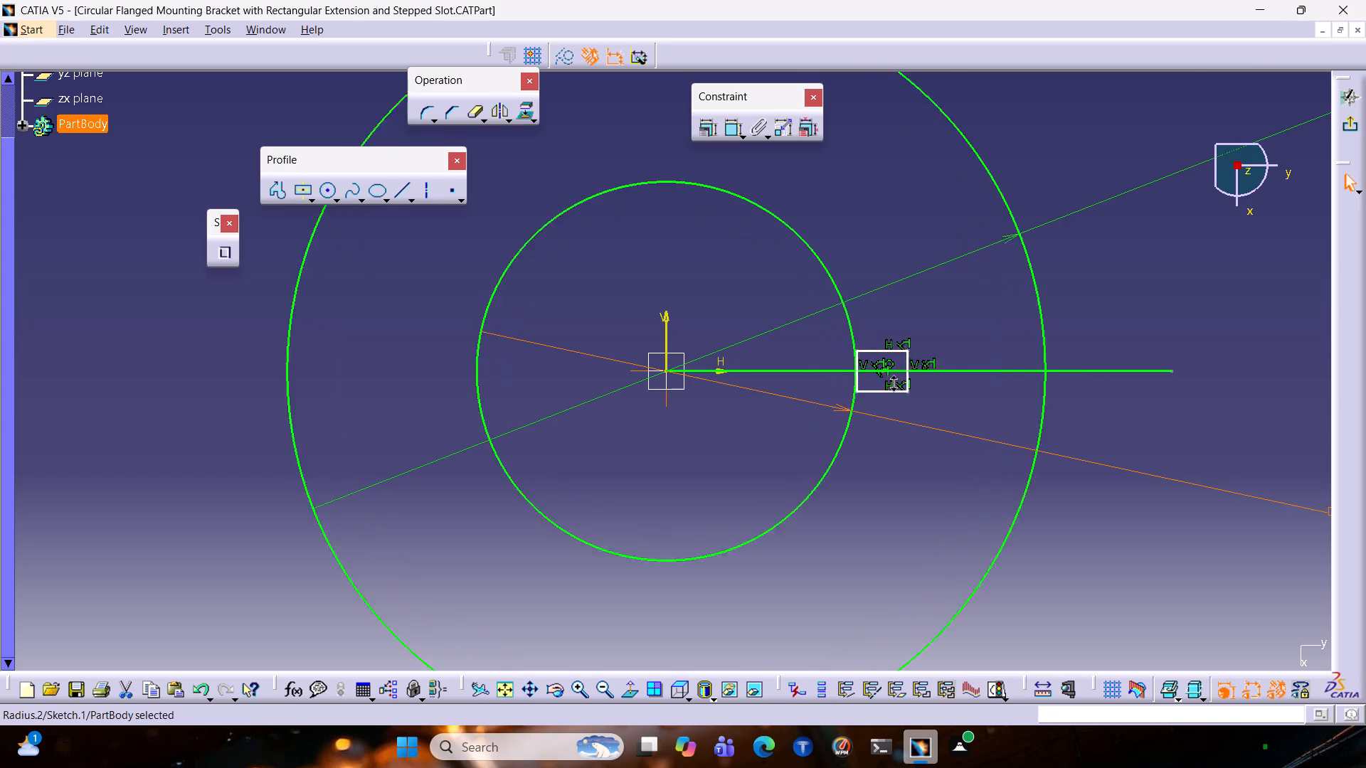
middle_click_drag(891, 380, 966, 333, "ctrl")
middle_click_drag(937, 382, 780, 358)
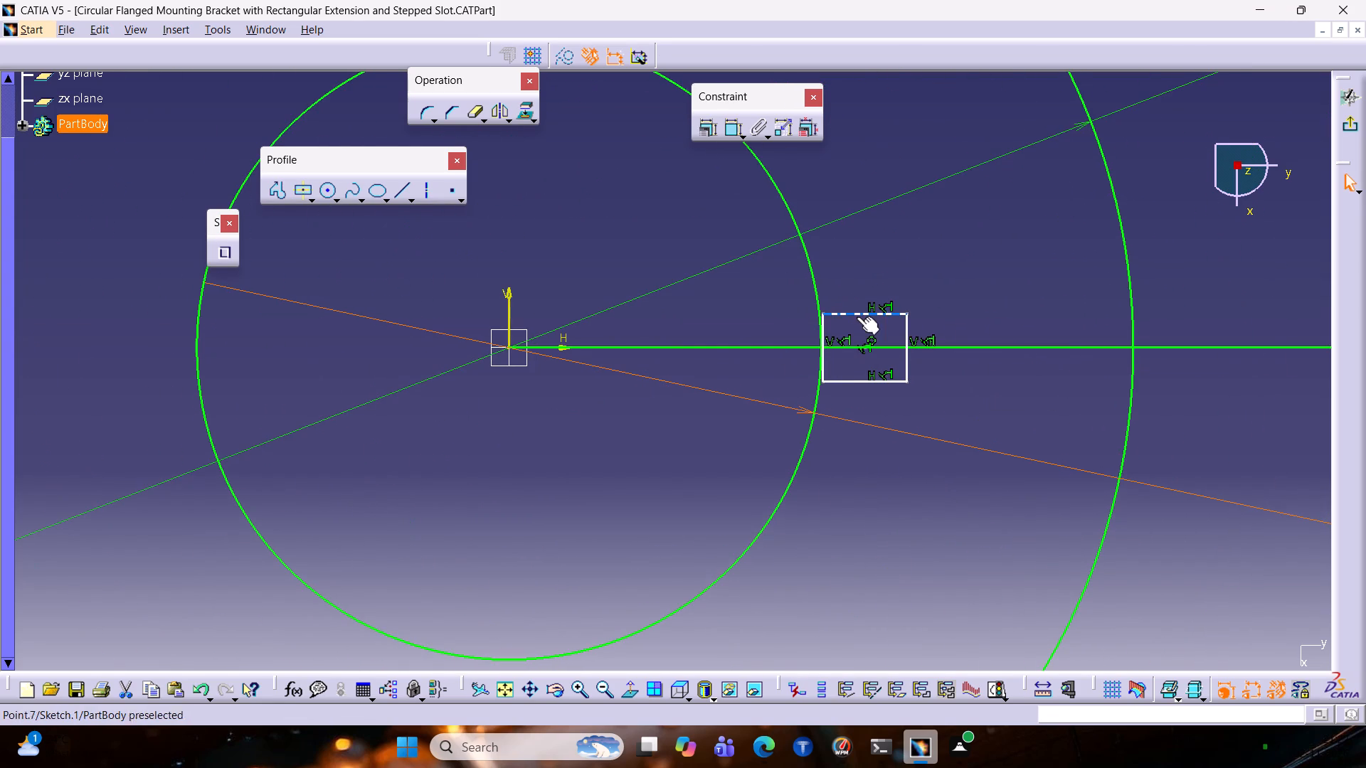
left_click(857, 316)
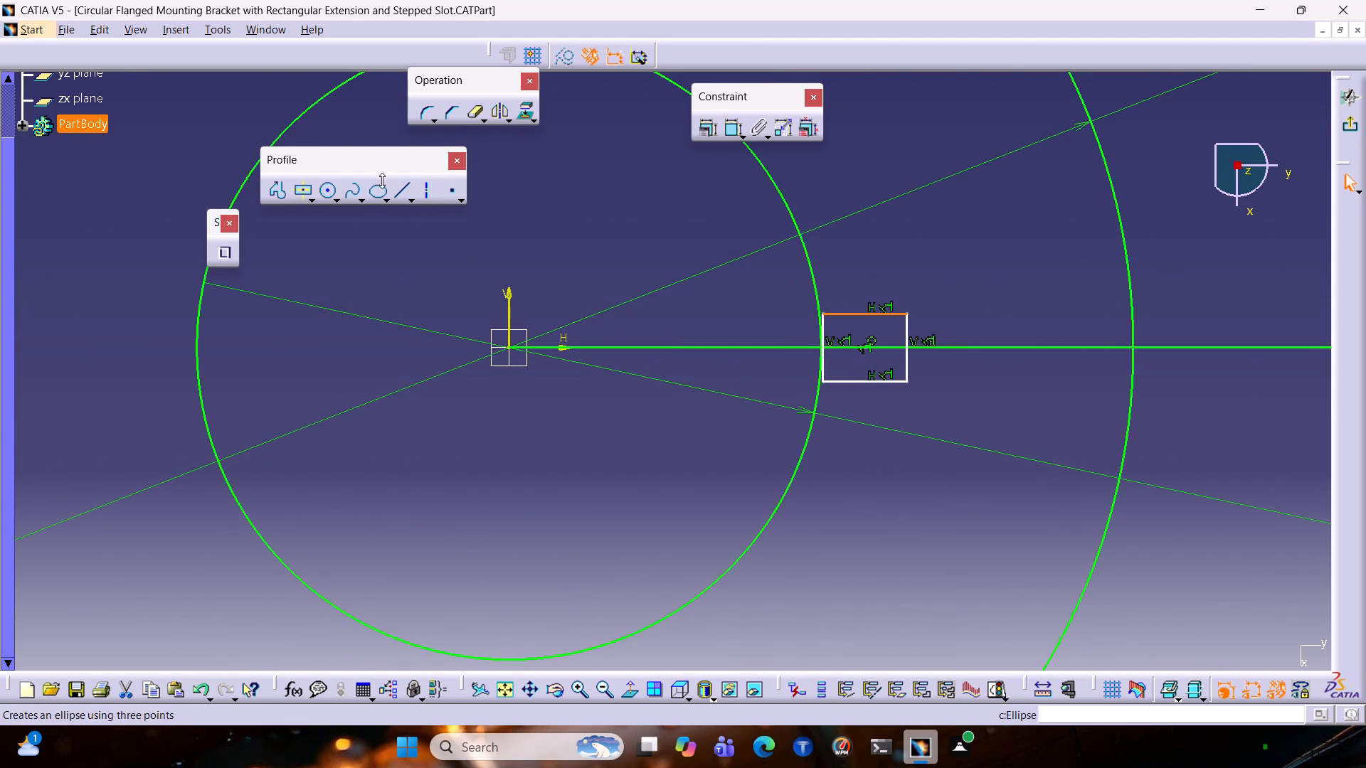
left_click(482, 119)
left_click(482, 119)
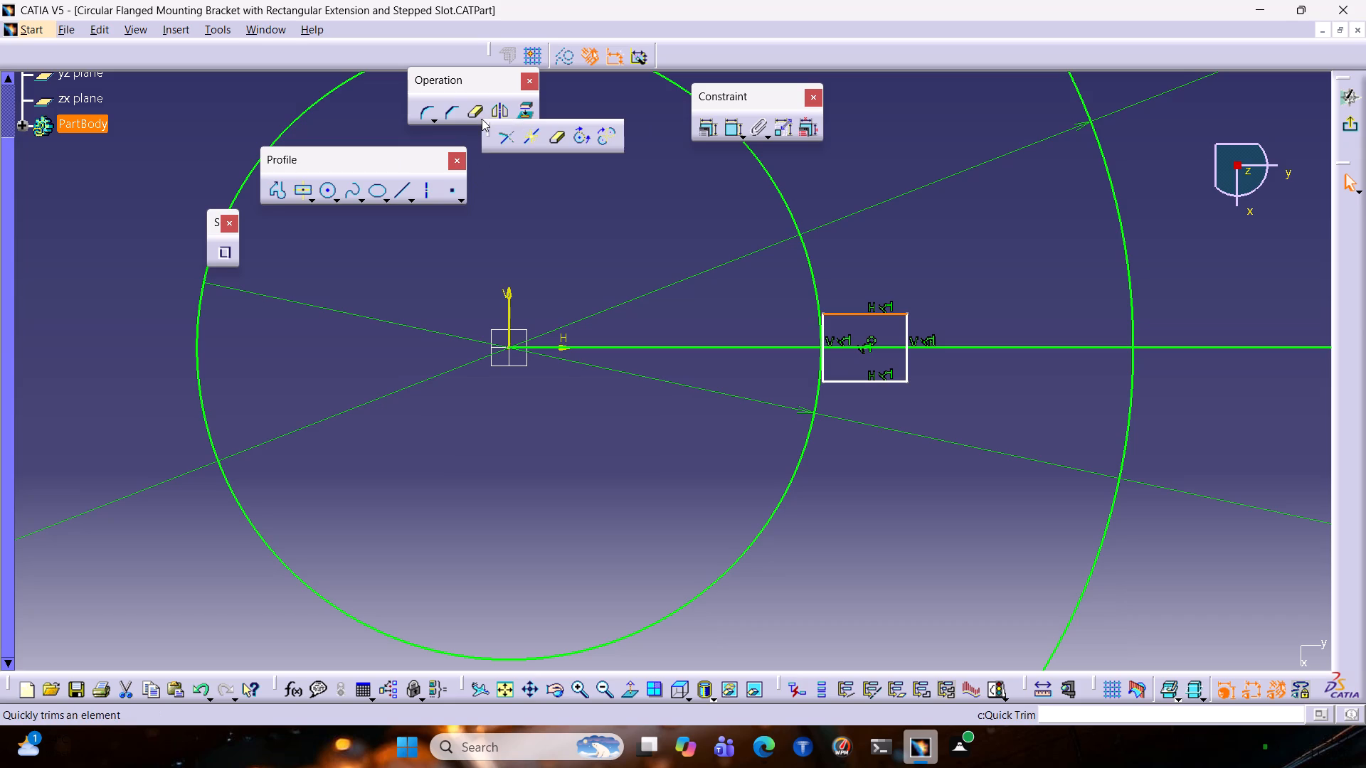
left_click(495, 136)
left_click(736, 308)
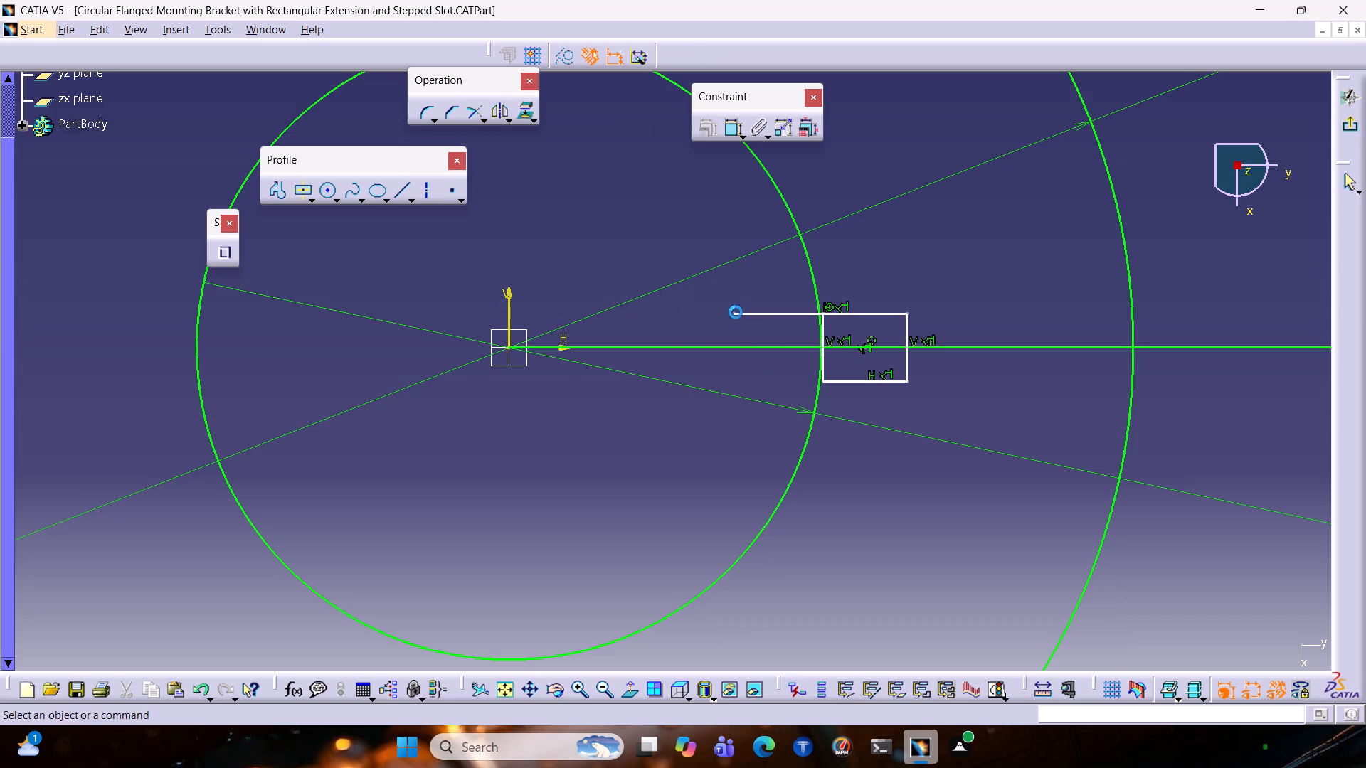
left_click(877, 384)
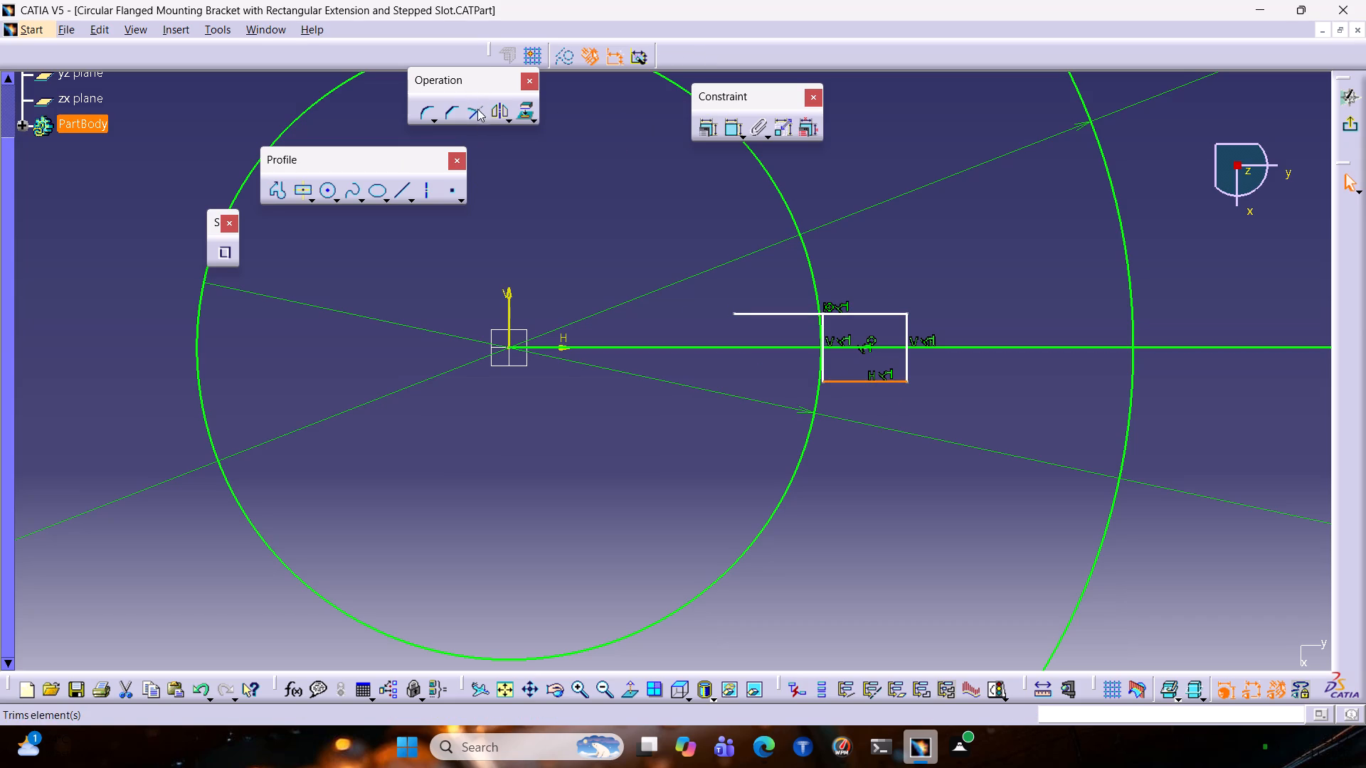
left_click(472, 112)
left_click(788, 370)
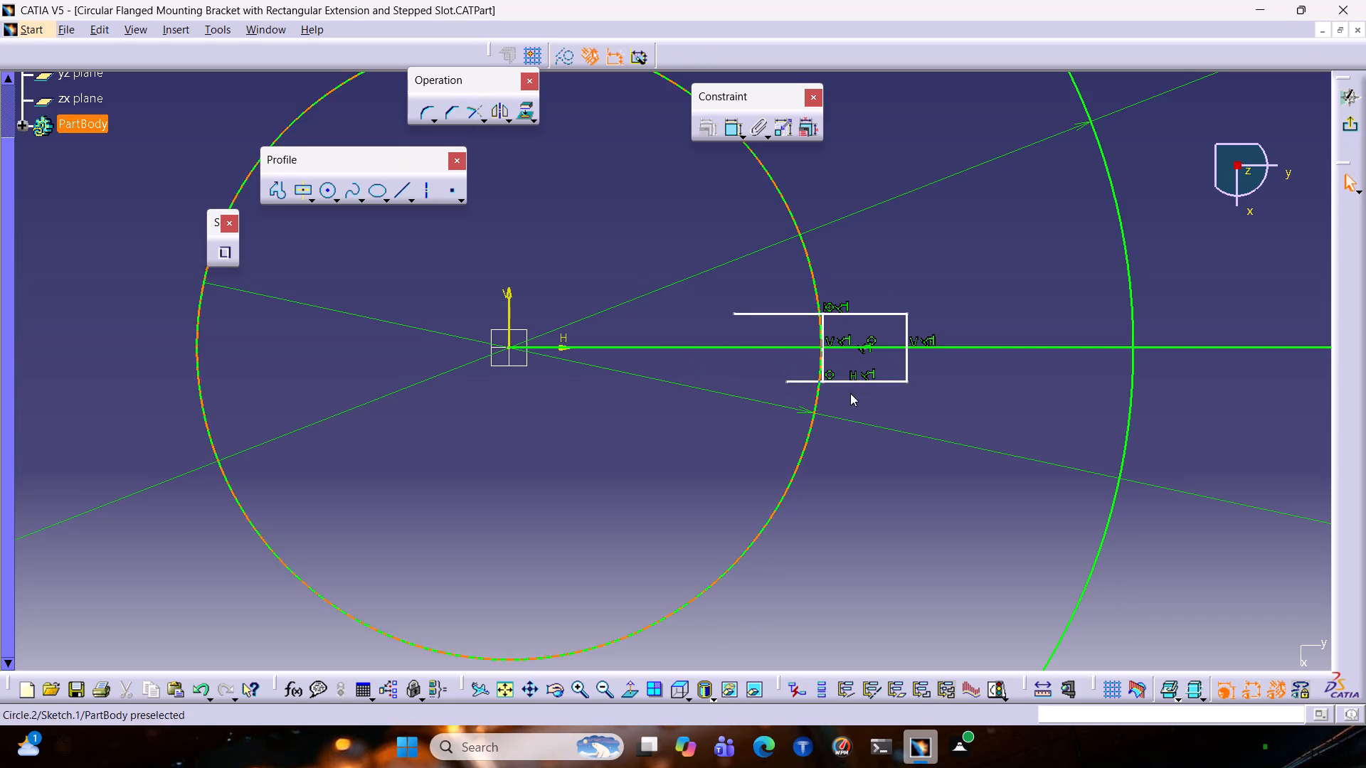
Remove the arc of the 30 mm circle between the rectangle's two extended horizontal edges using Quick Trim.
left_click(822, 376)
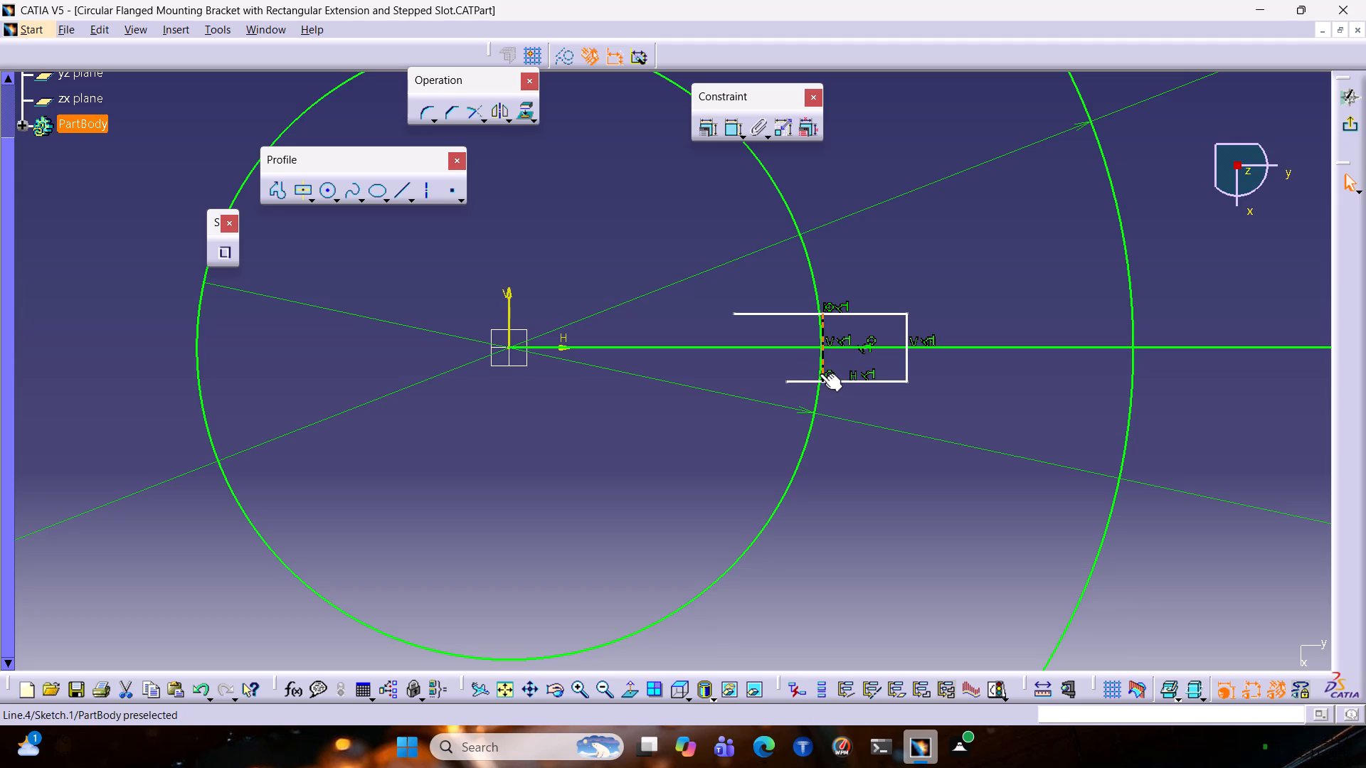
left_click(817, 373, "ctrl")
left_click(845, 260)
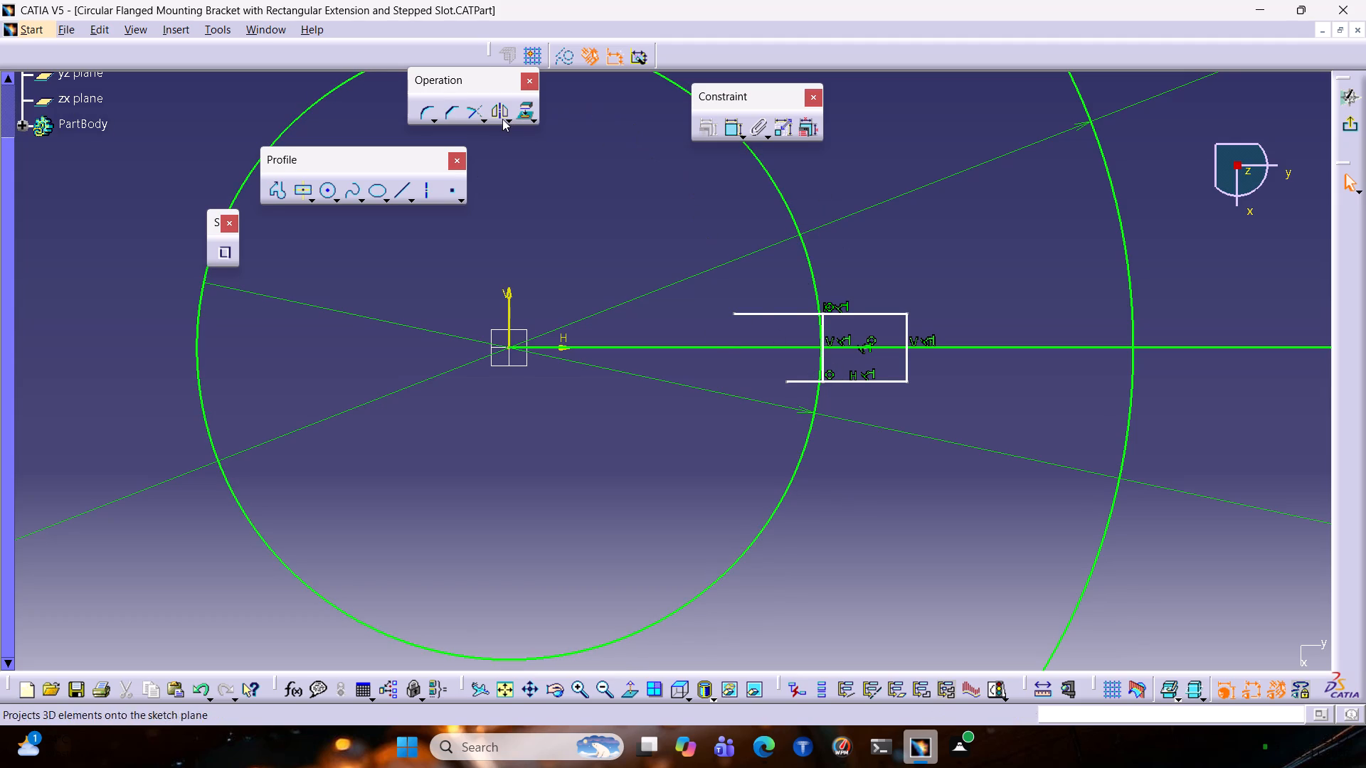
left_click(478, 121)
left_click(541, 142)
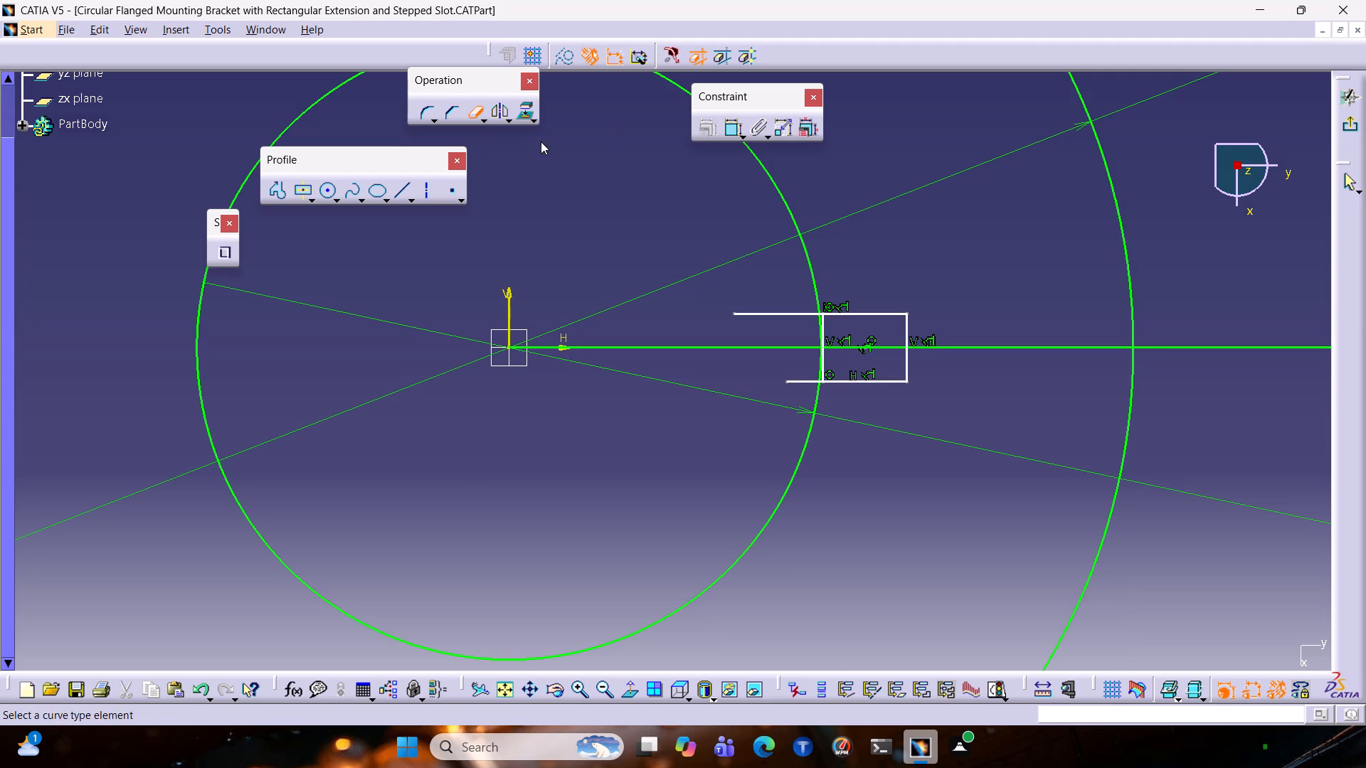
double_click(468, 115)
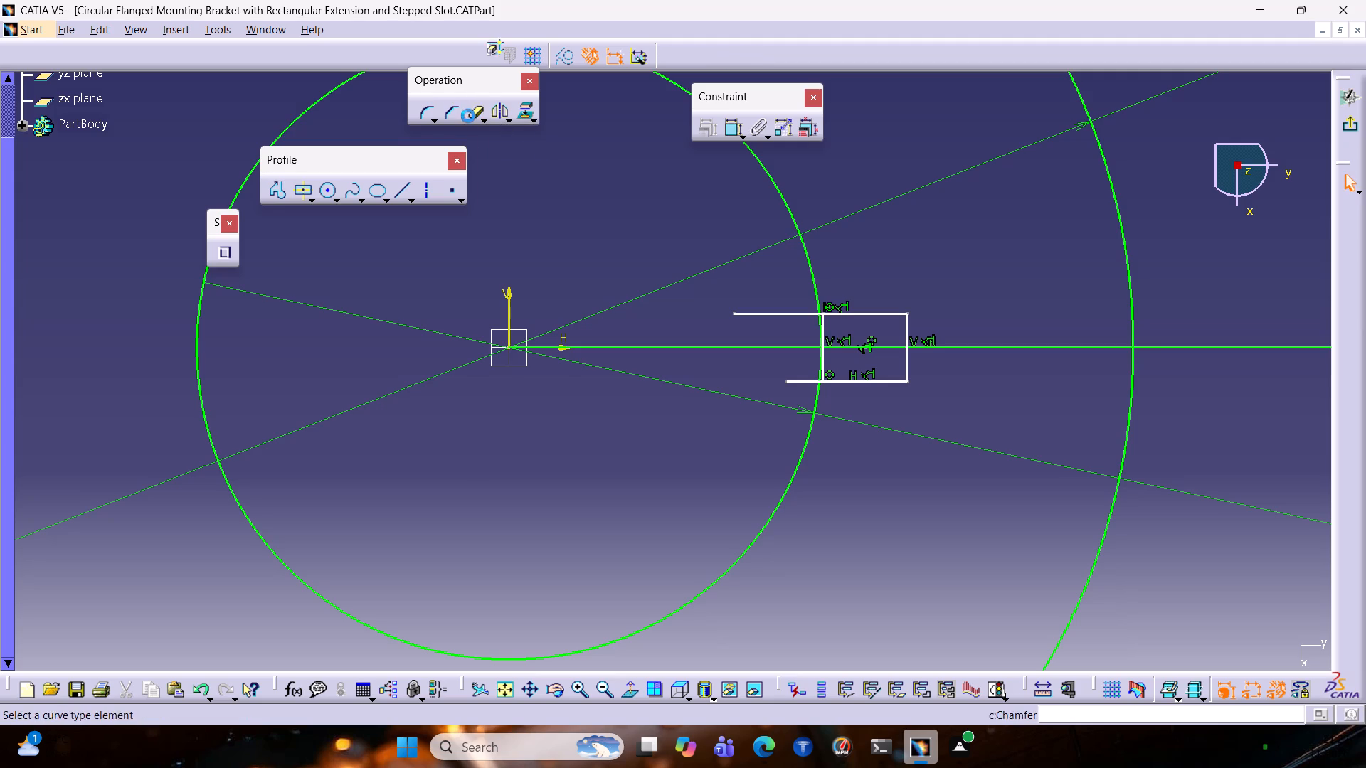
left_click(817, 321)
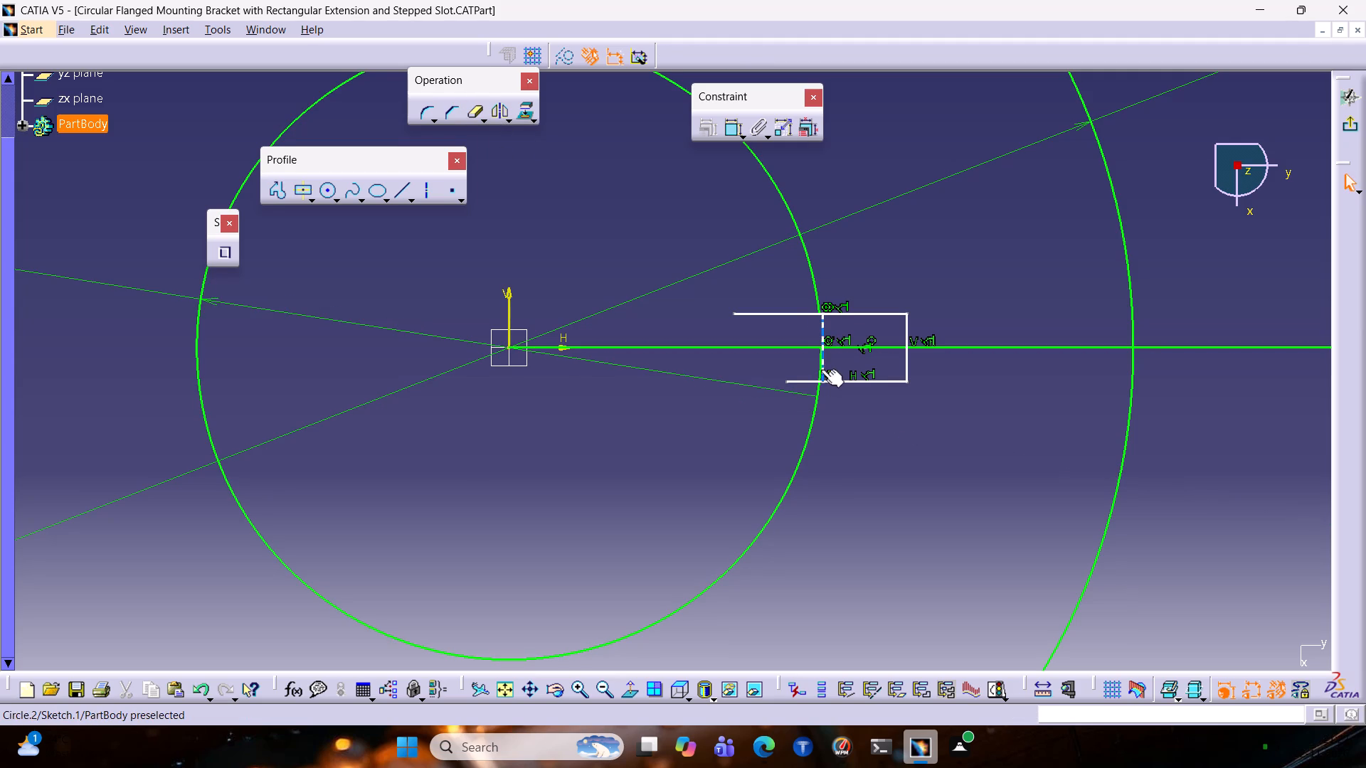
left_click(821, 369)
left_click(817, 366)
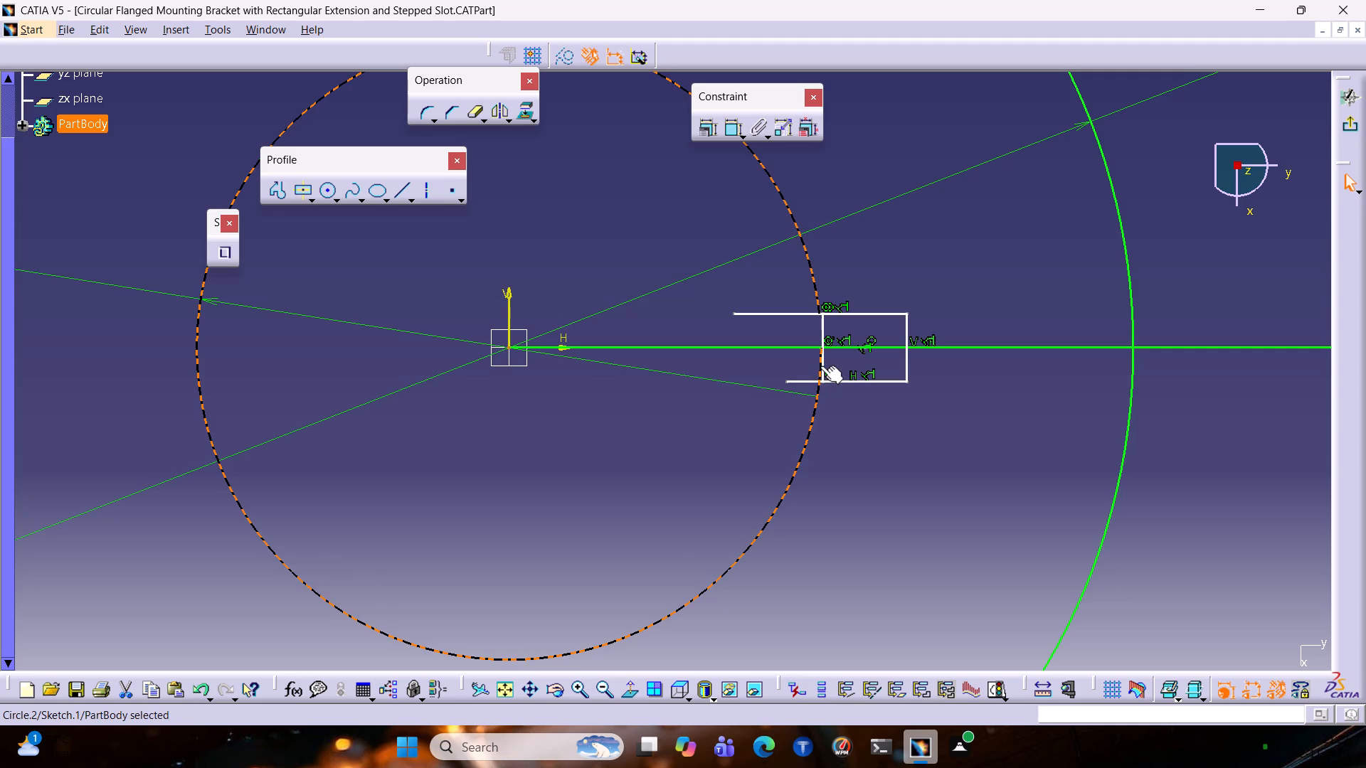
left_click(821, 366)
left_click(820, 362)
left_click(817, 370)
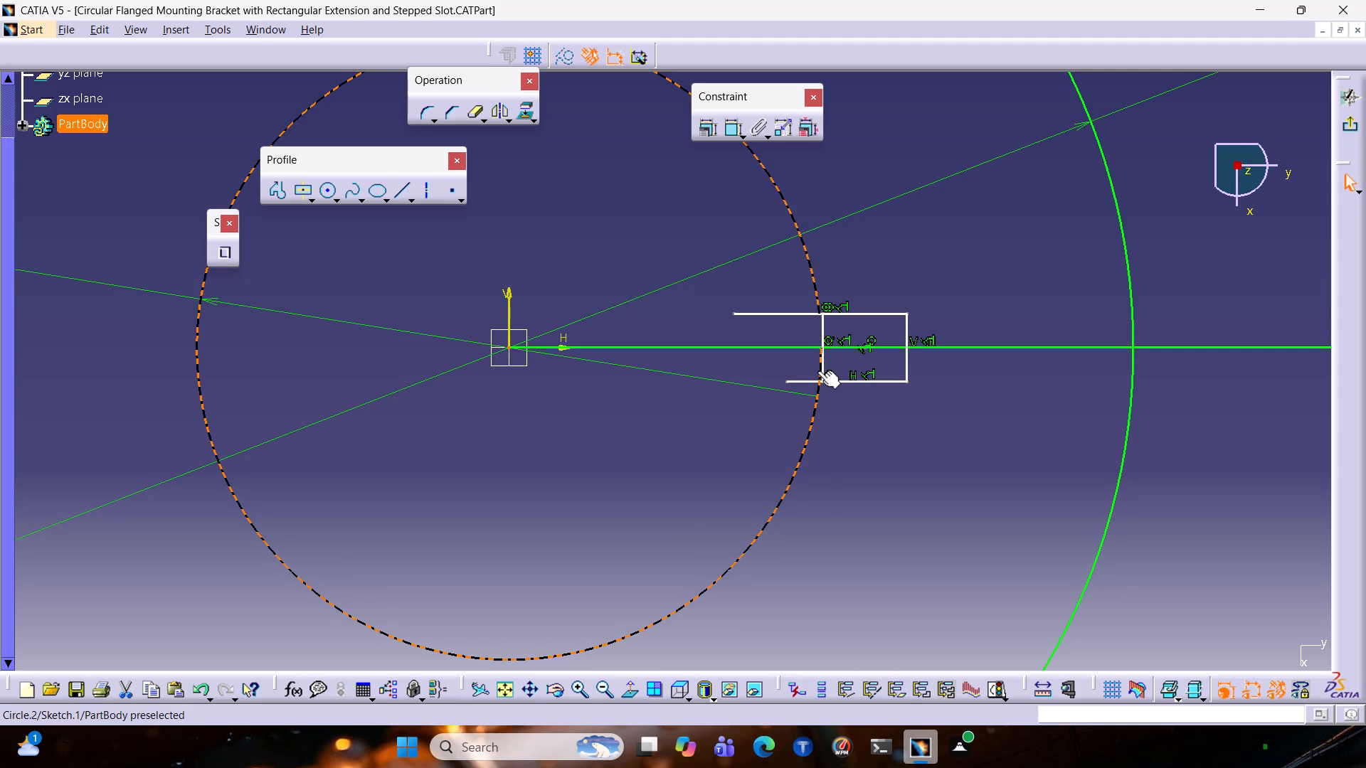
left_click(817, 370)
double_click(472, 109)
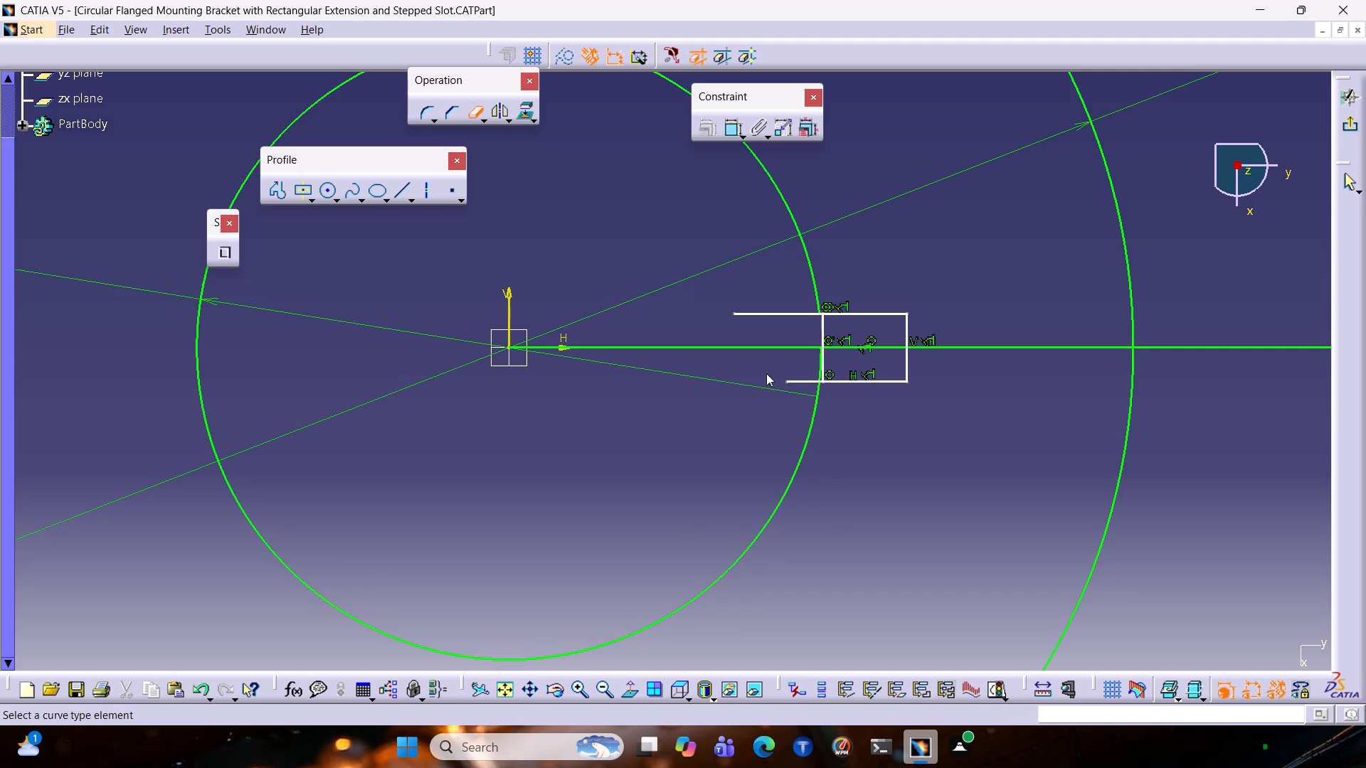
left_click(818, 373)
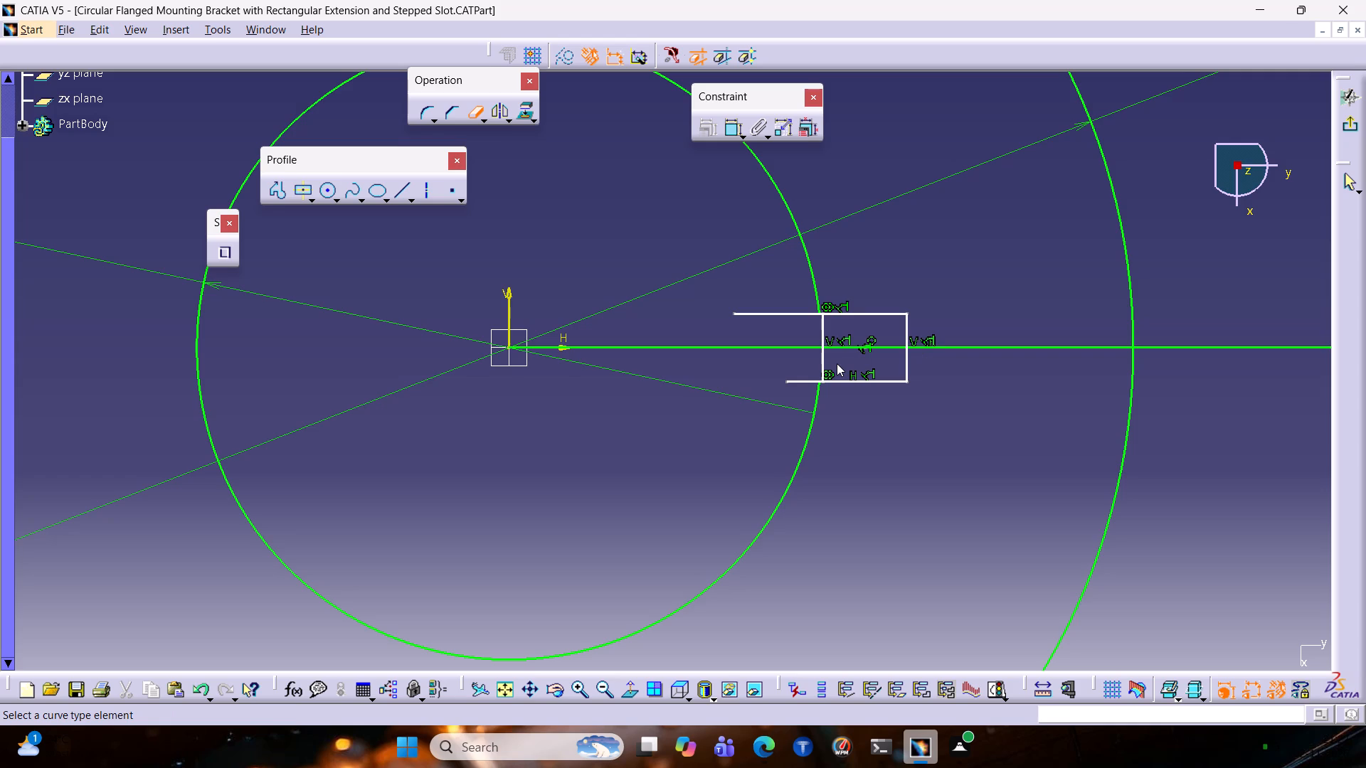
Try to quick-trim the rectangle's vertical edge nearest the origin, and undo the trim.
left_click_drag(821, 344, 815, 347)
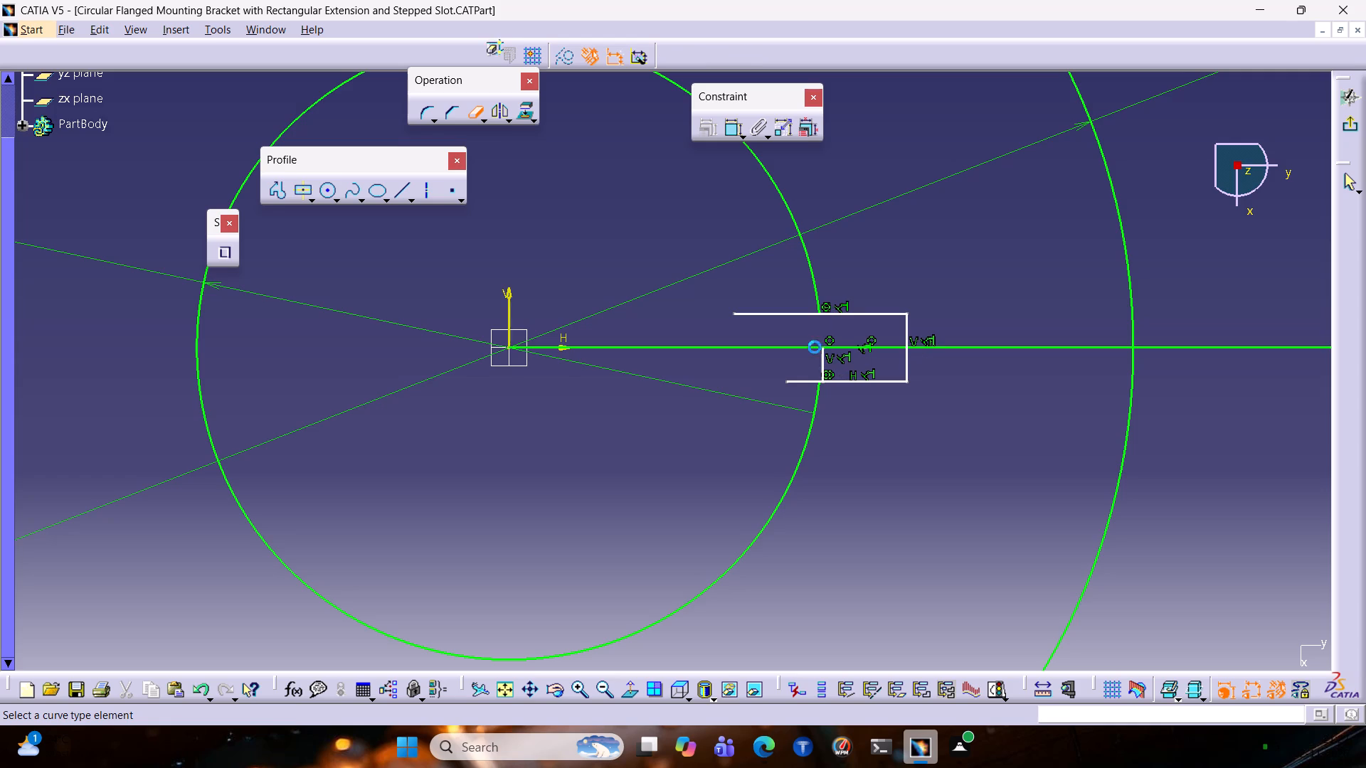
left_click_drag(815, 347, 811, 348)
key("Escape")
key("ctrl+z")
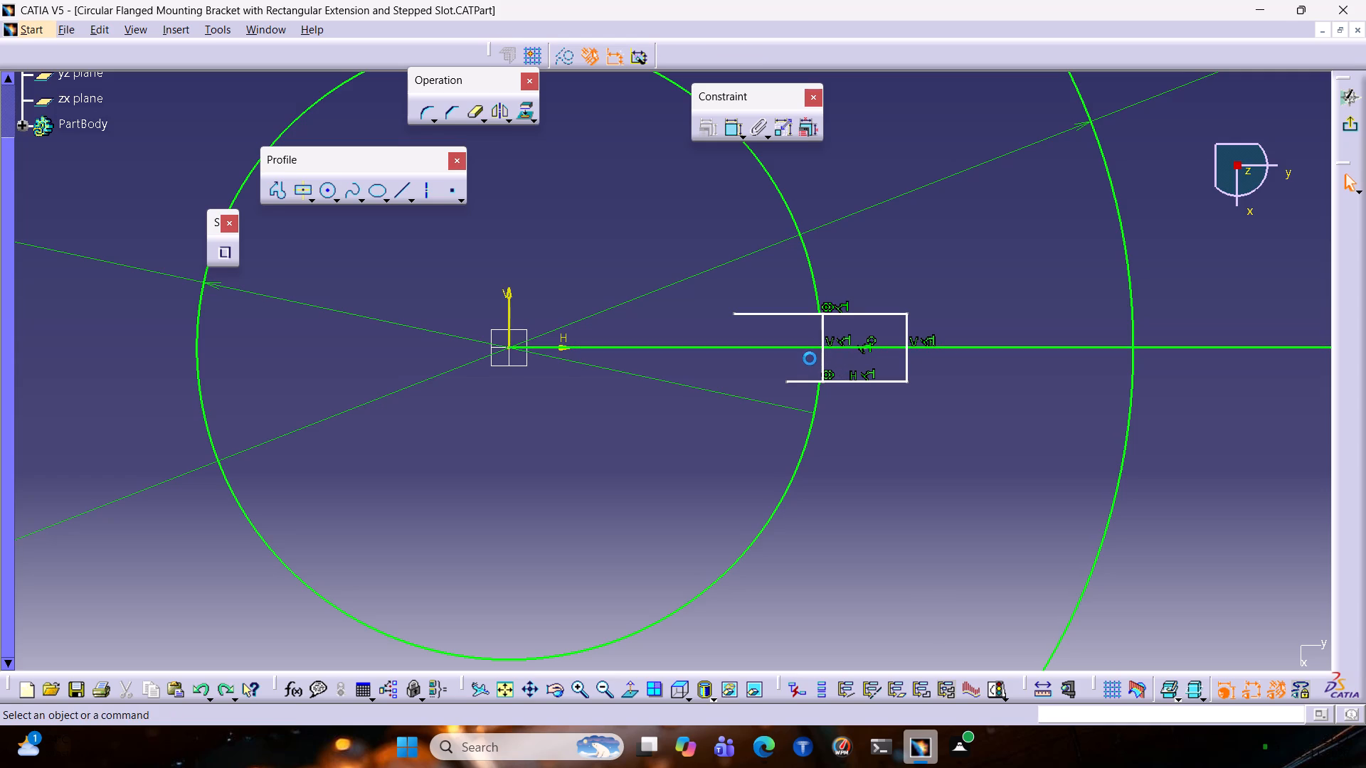
Move the rectangle's vertical edge nearest the origin slightly toward the origin.
left_click_drag(825, 338, 817, 340)
left_click(896, 437)
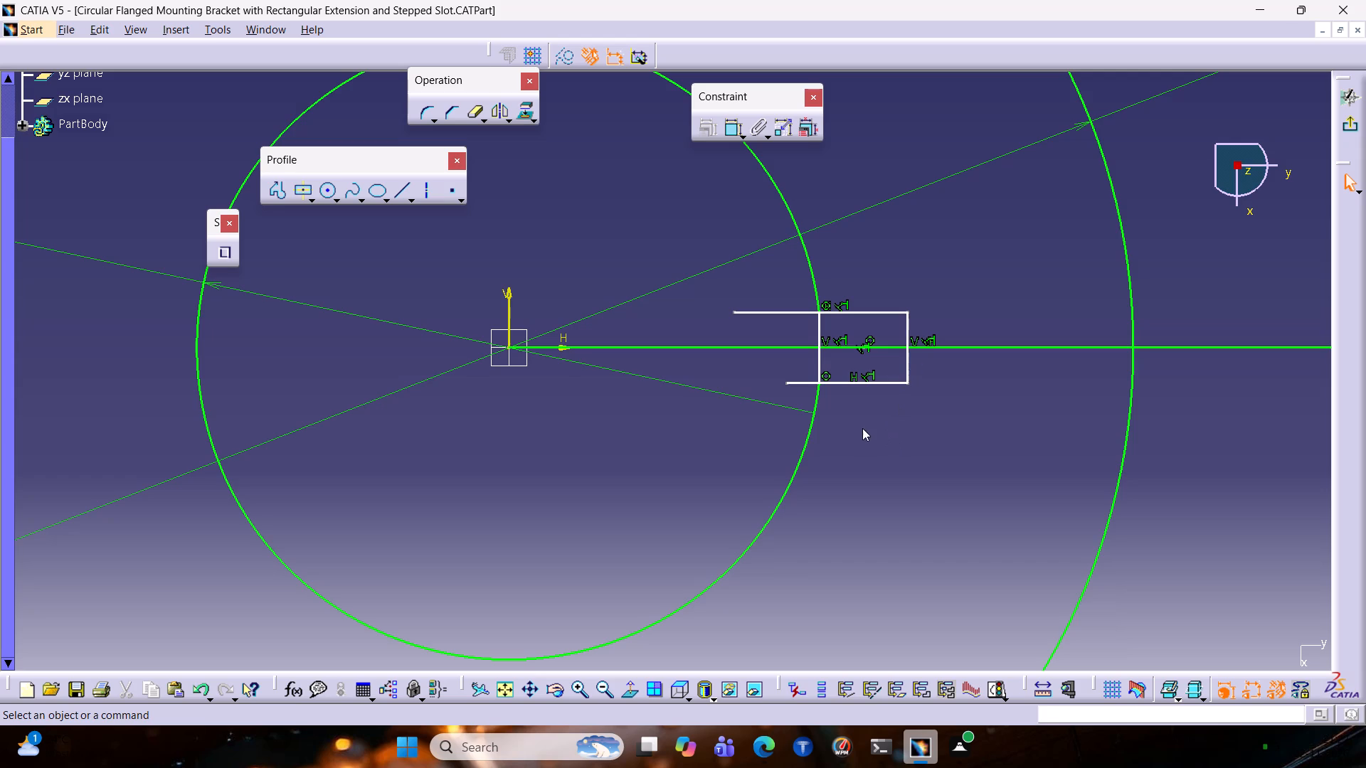
Delete the notch rectangle's vertical edge nearest the origin.
left_click(822, 329)
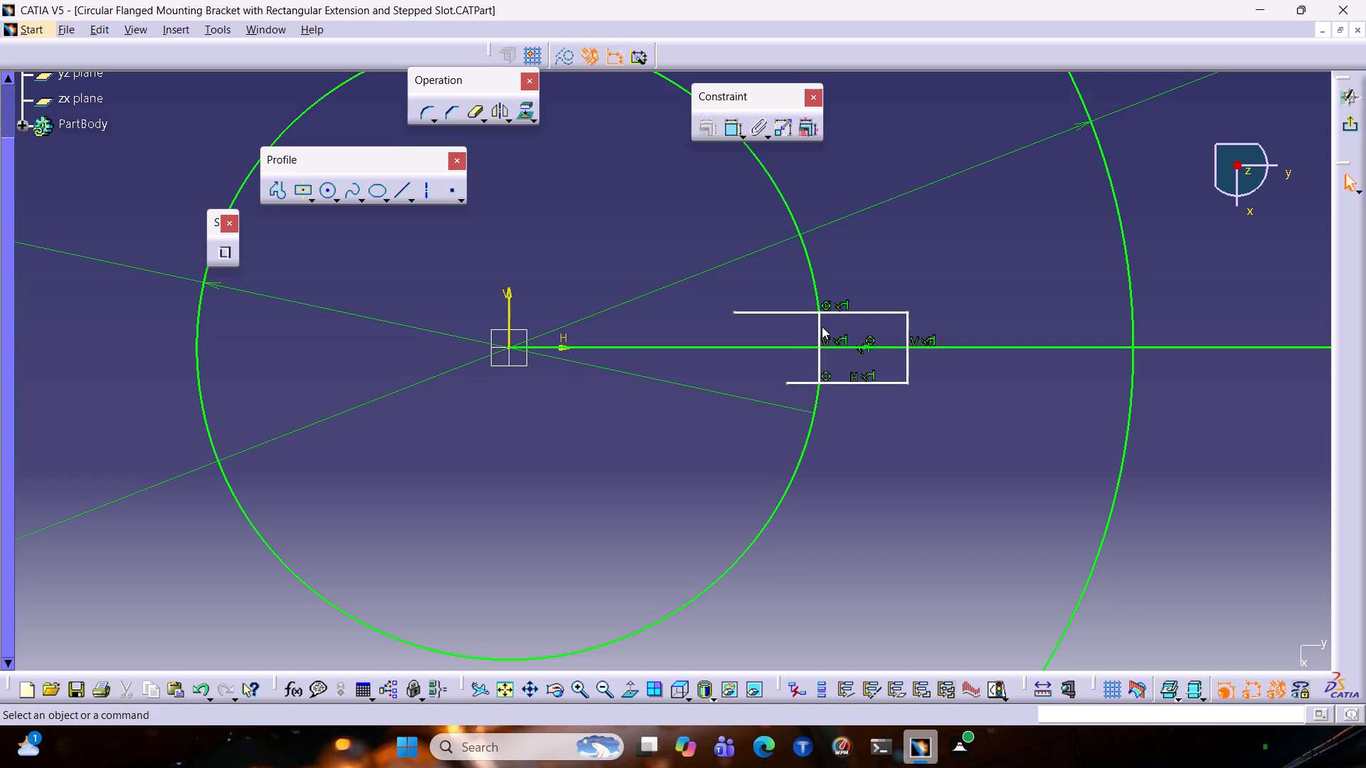
left_click(820, 321)
key("Delete")
Quick-trim the ends of the notch's upper and lower horizontal edges that project inside the 30 mm circle.
double_click(475, 113)
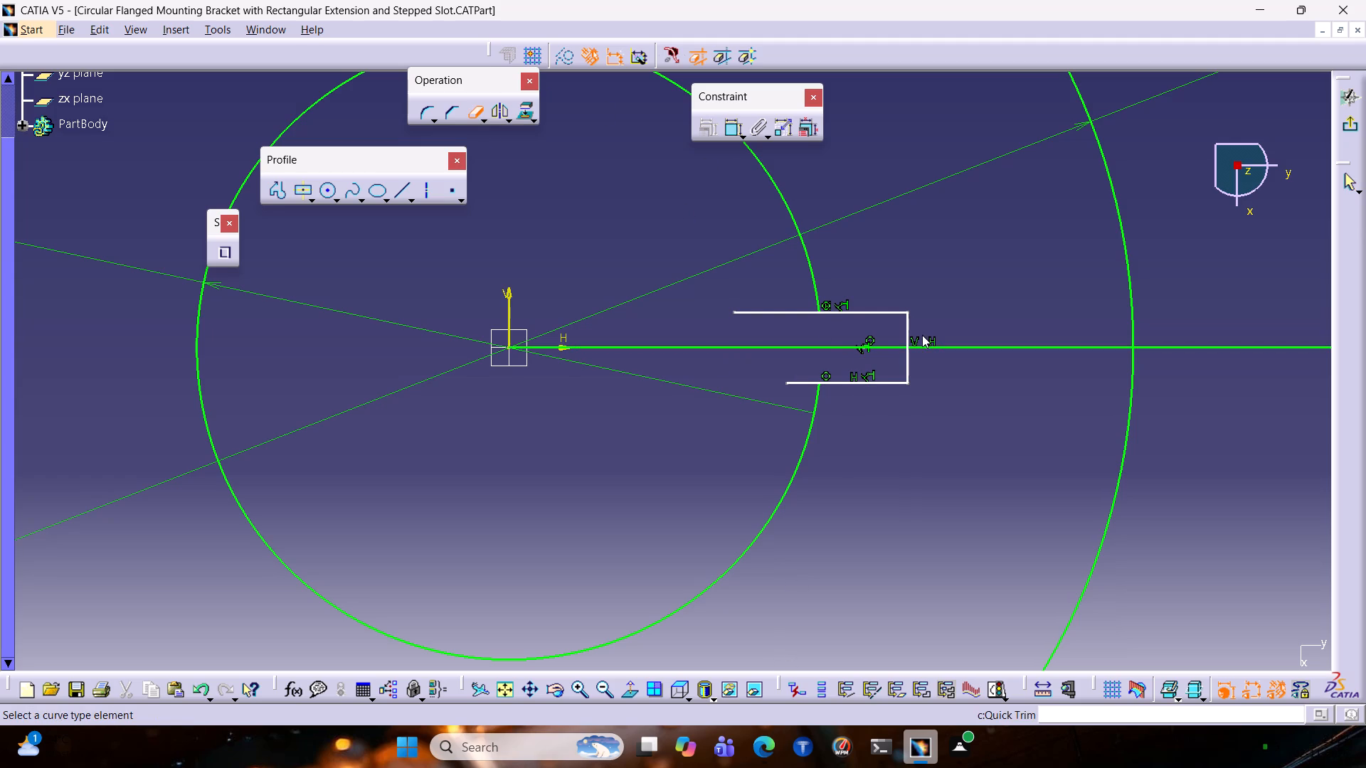
left_click(806, 313)
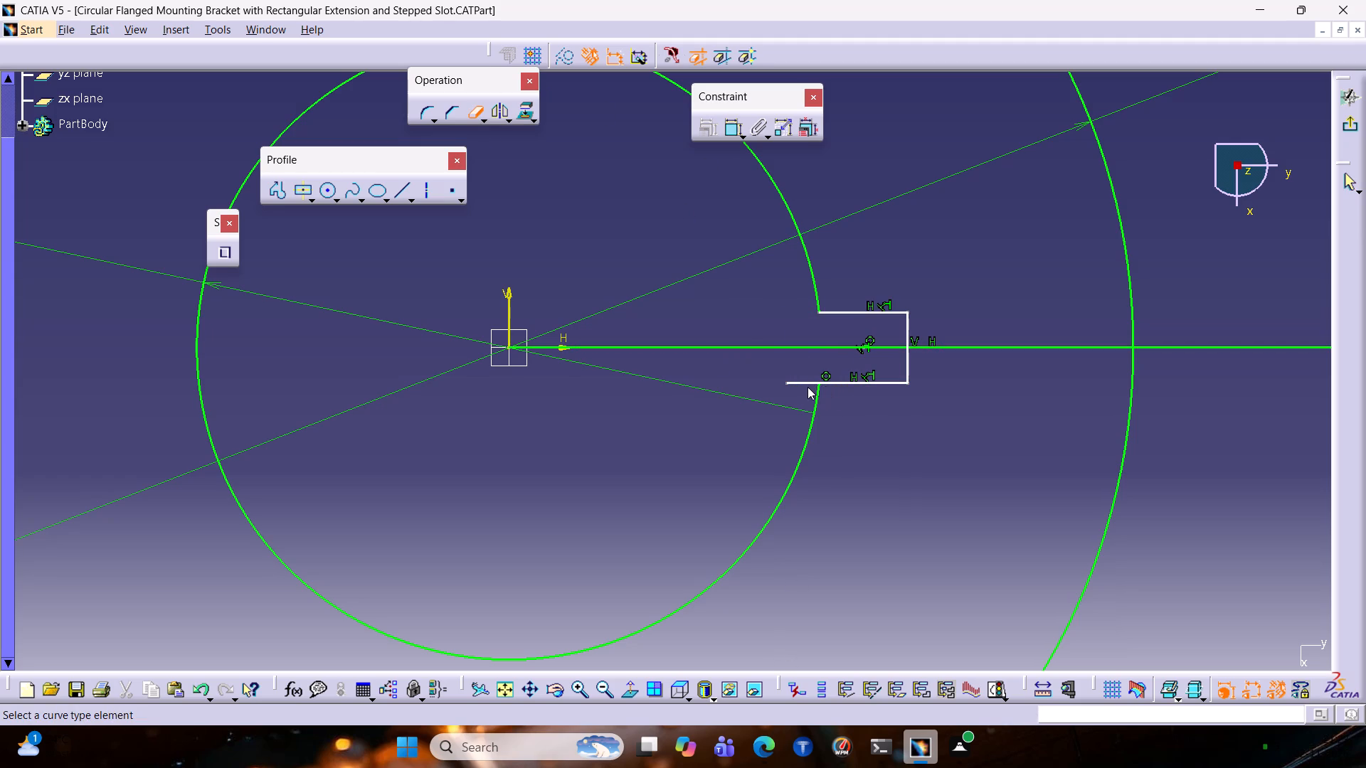
left_click(810, 382)
key("Escape")
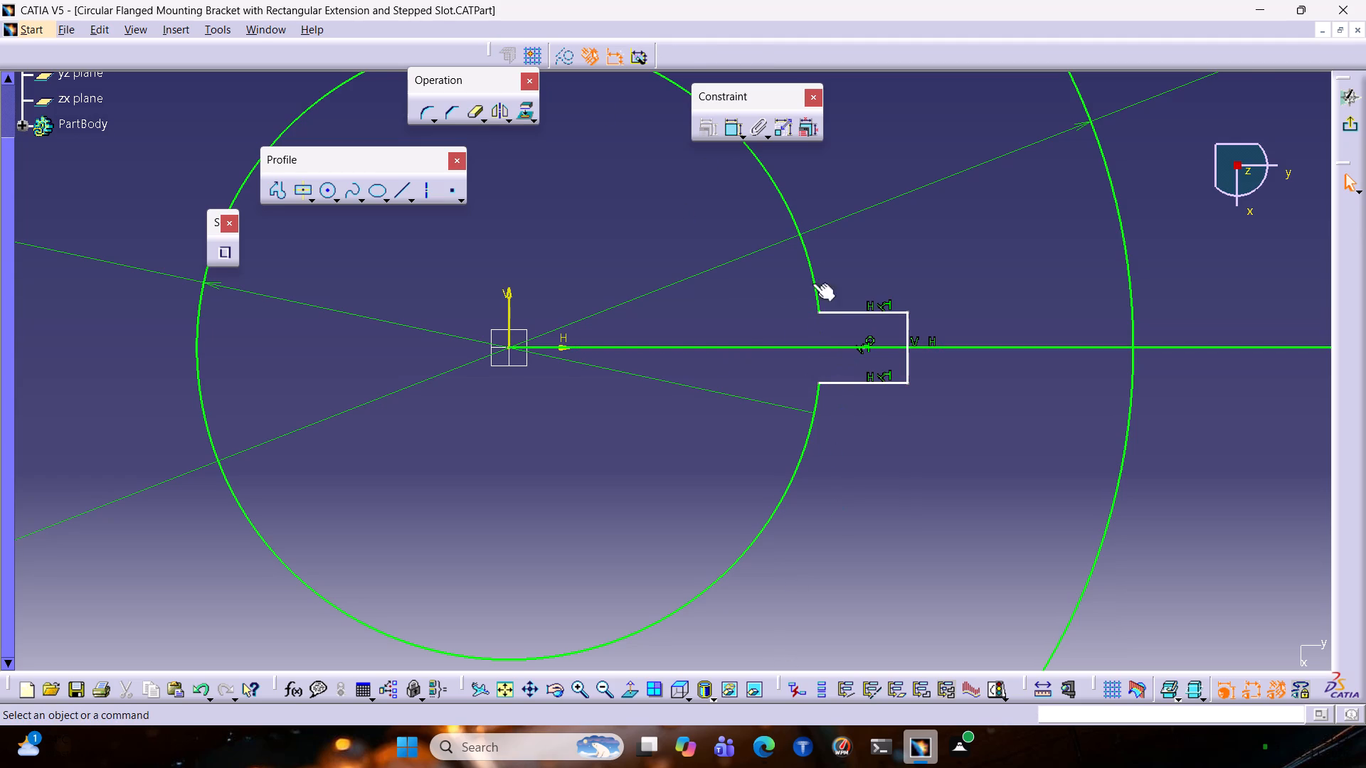
Constrain the distance from the far side of the 30 mm circle to the notch's vertical edge to 34 mm.
middle_click_drag(894, 251, 871, 306, "ctrl")
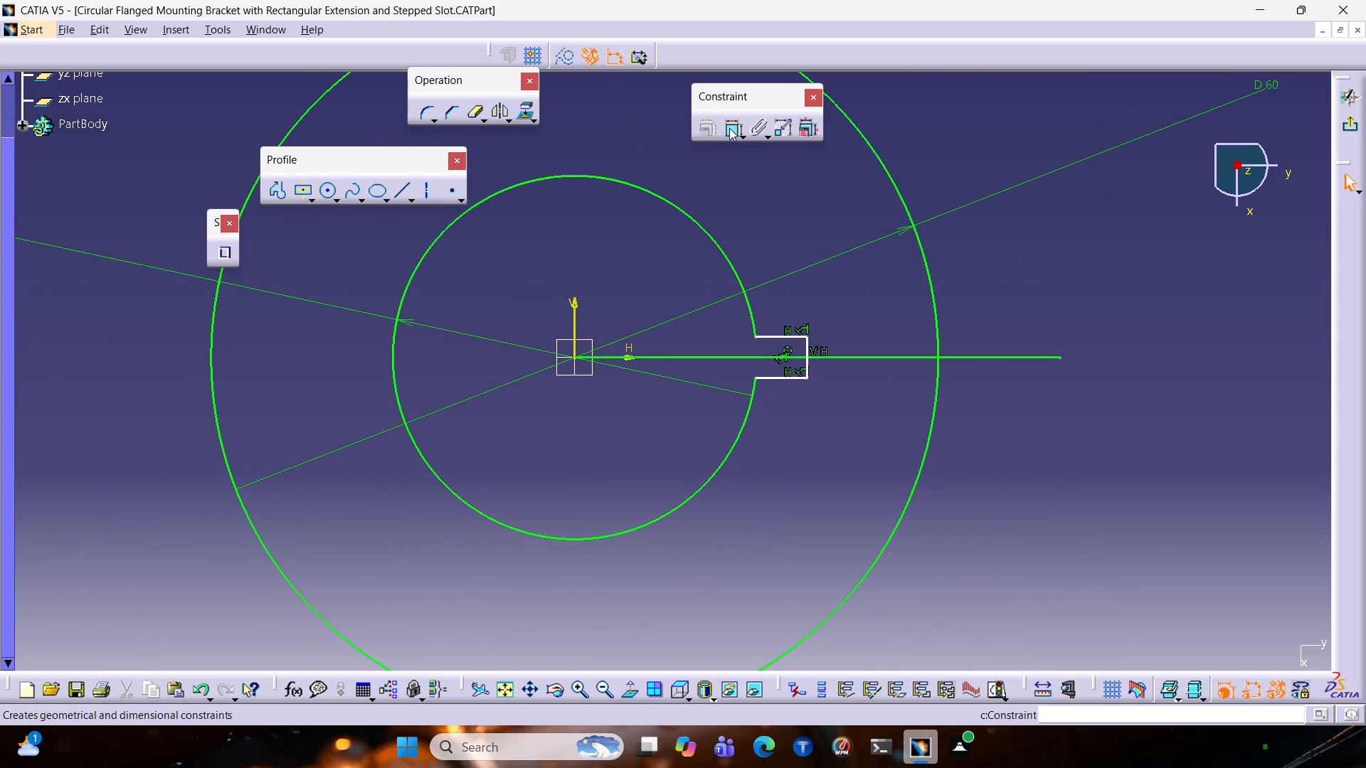
left_click(731, 128)
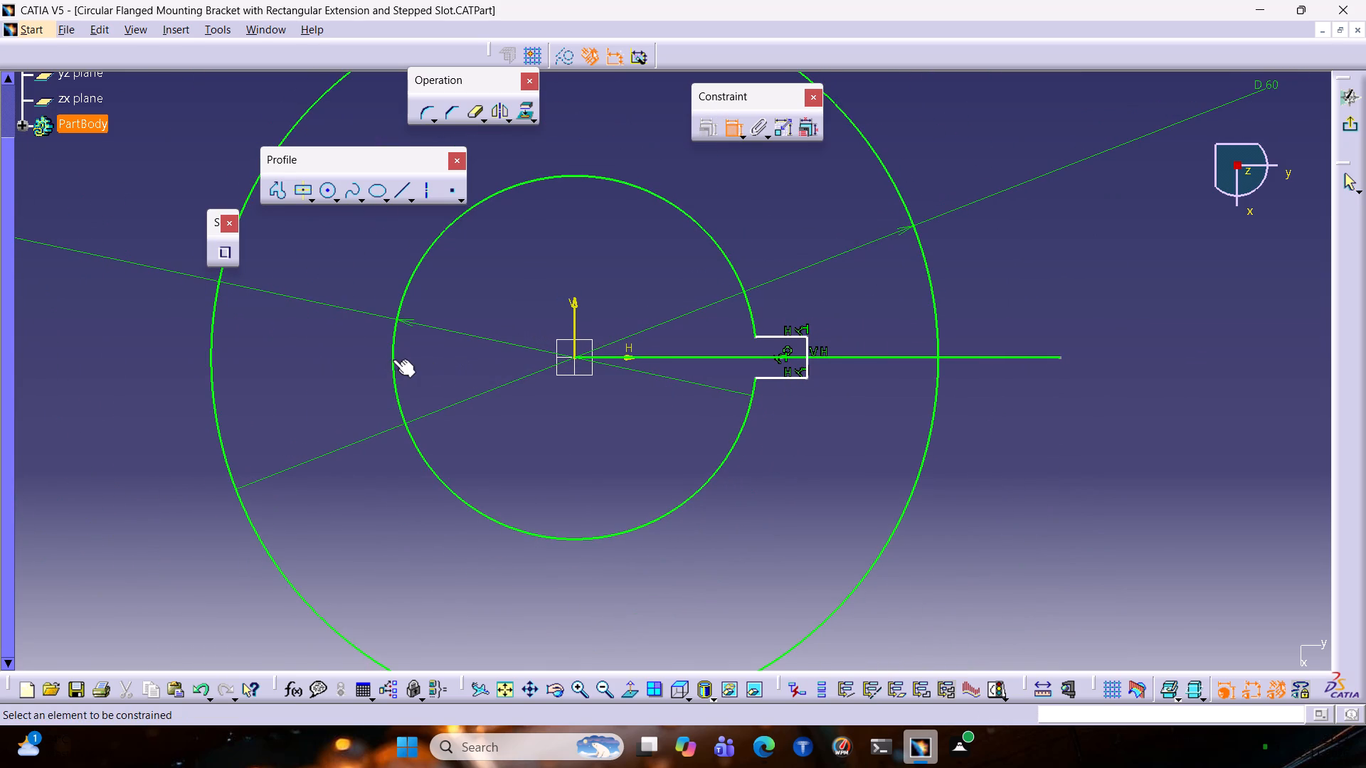
left_click(393, 359)
left_click(809, 354)
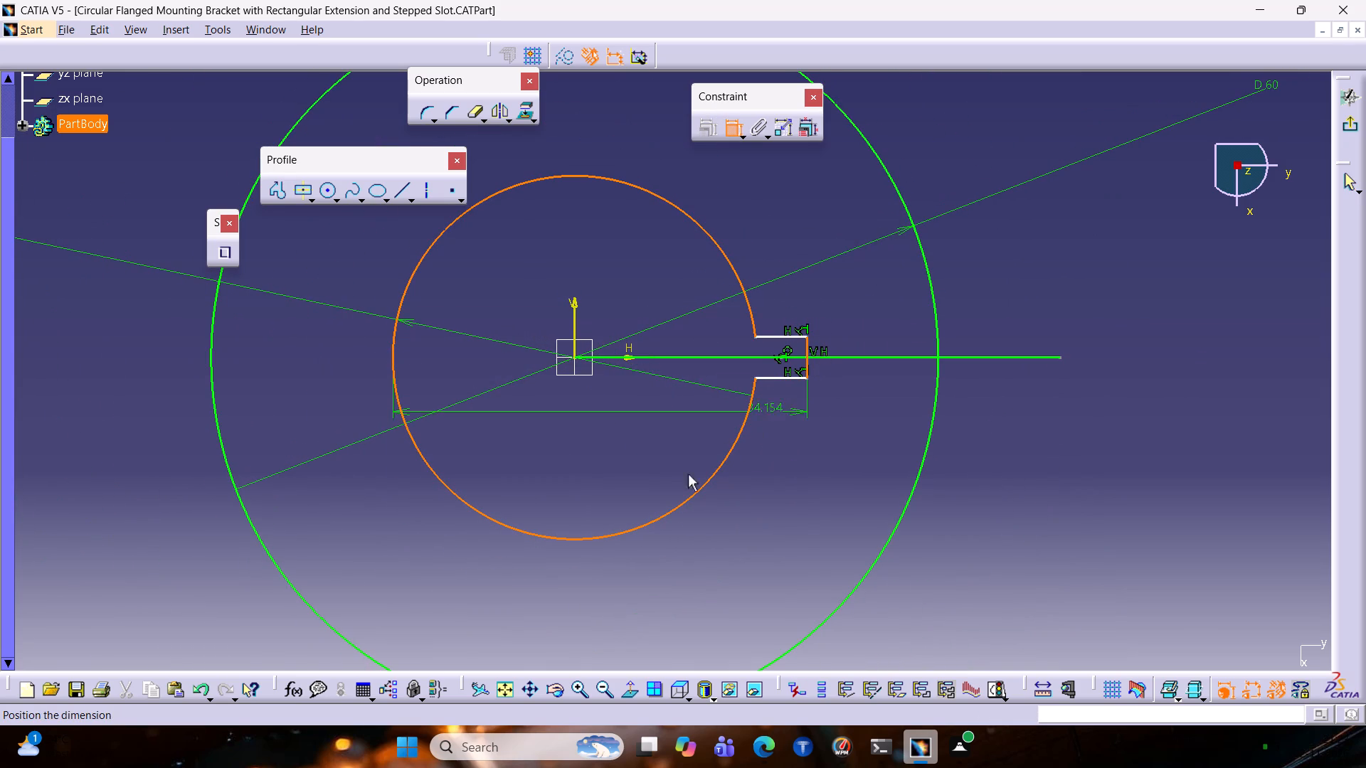
left_click(623, 580)
double_click(623, 580)
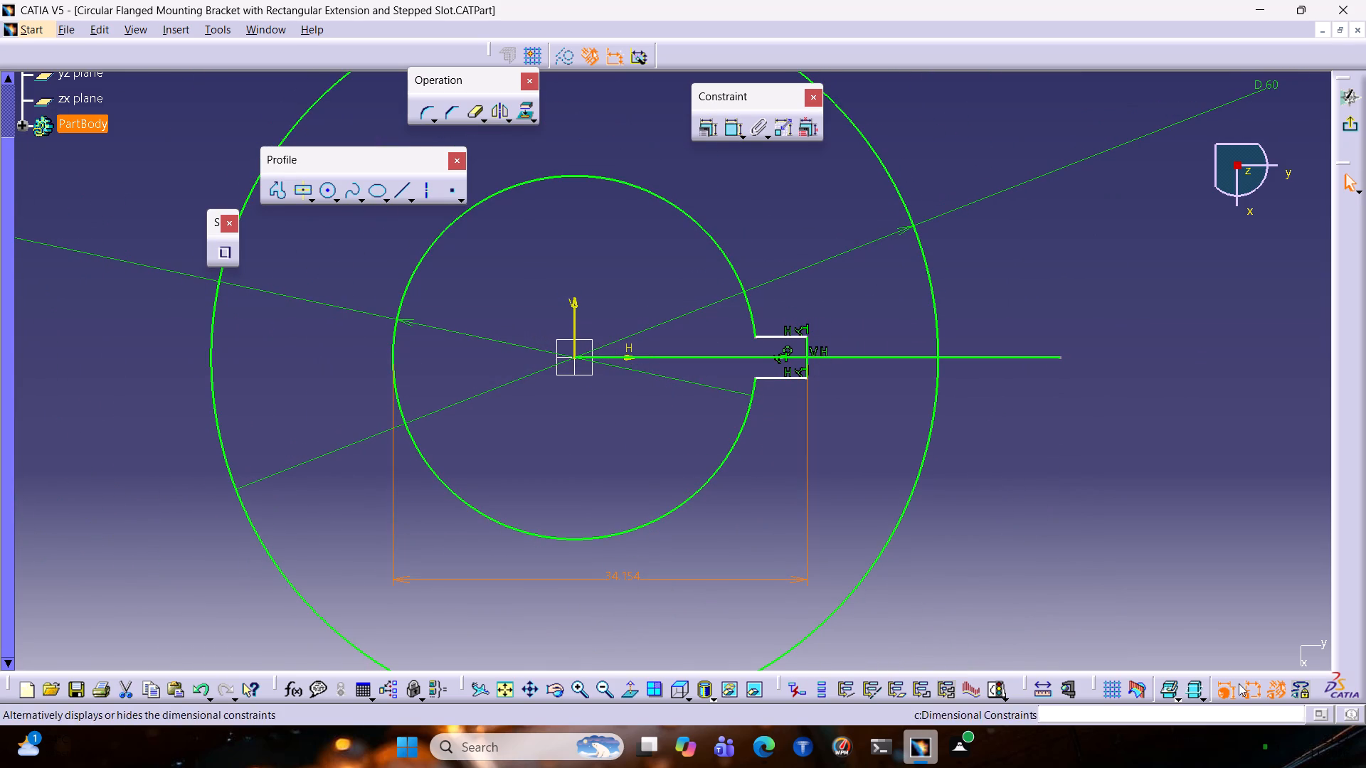
double_click(625, 579)
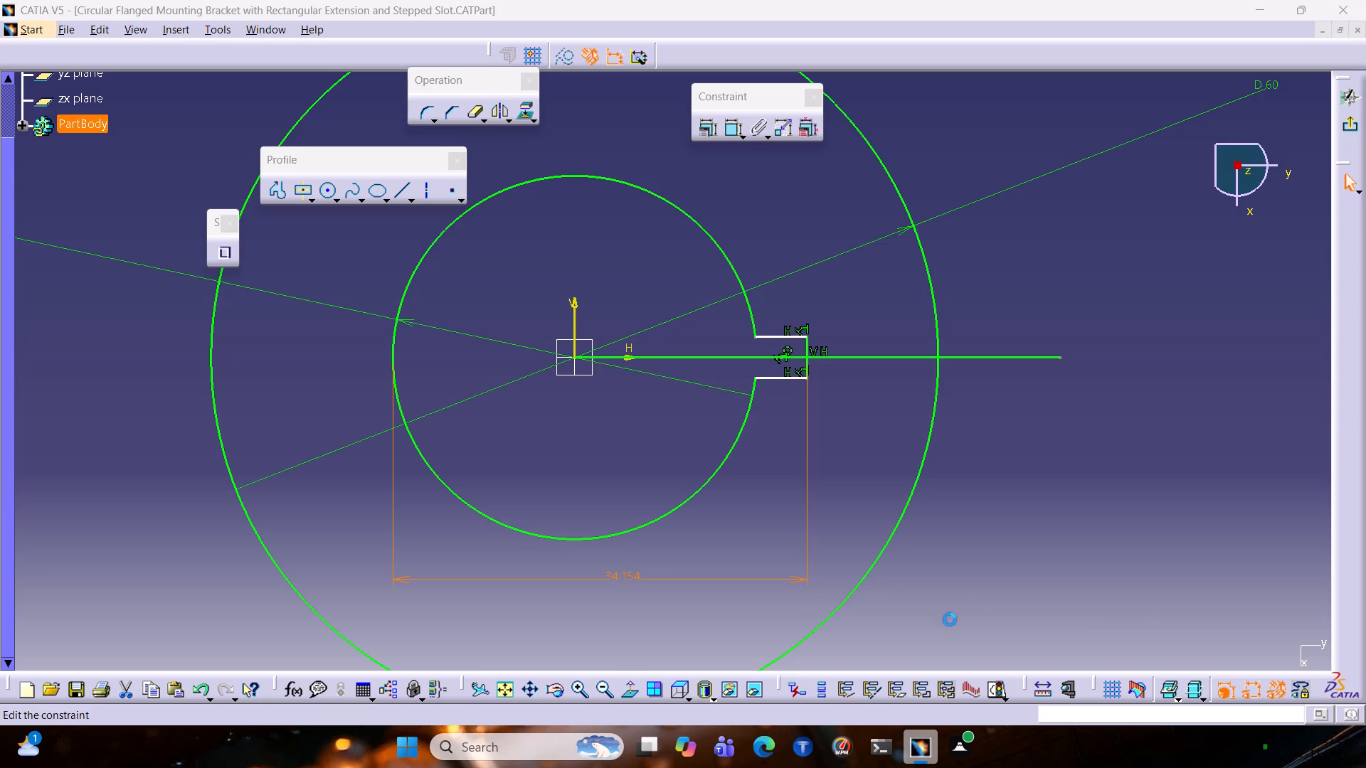
key("3")
key("4")
key("Return")
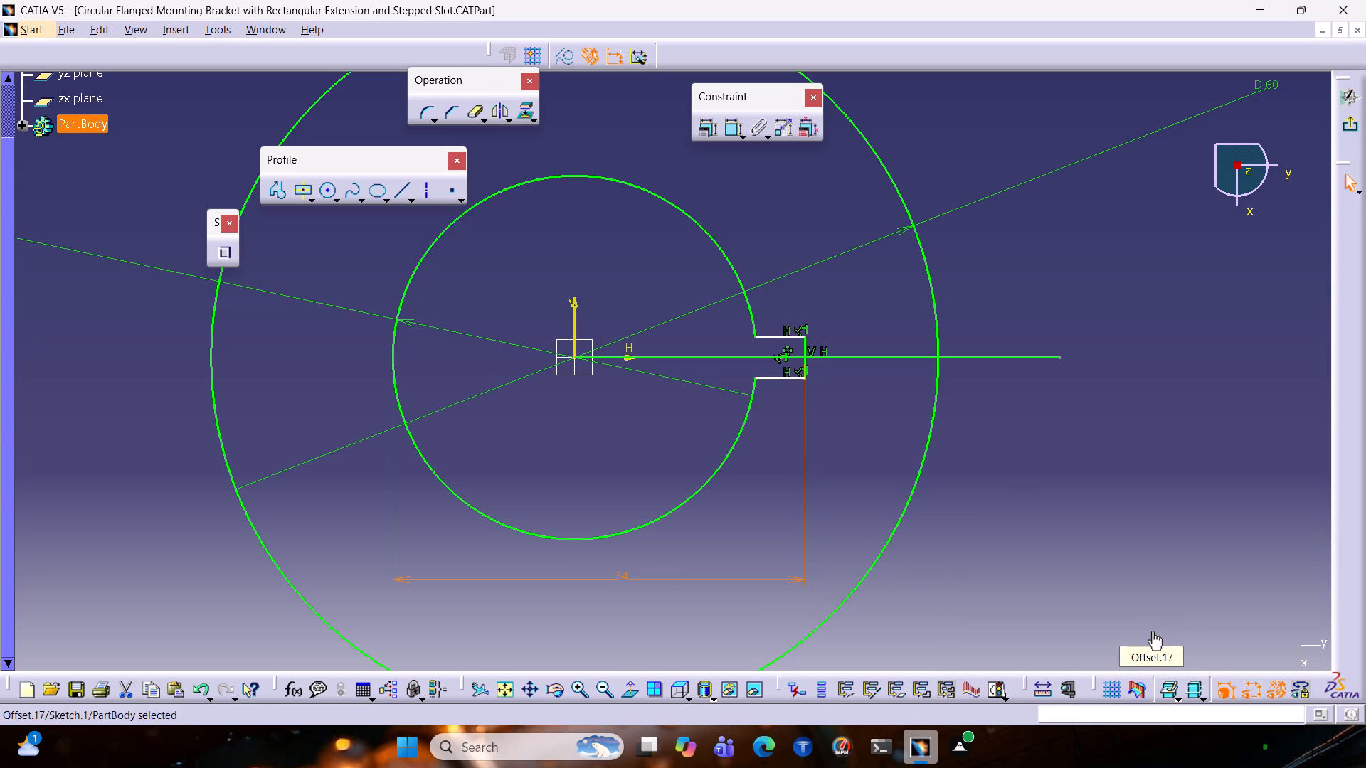
Constrain the distance between the notch's upper and lower horizontal edges to 8 mm.
left_click(726, 120)
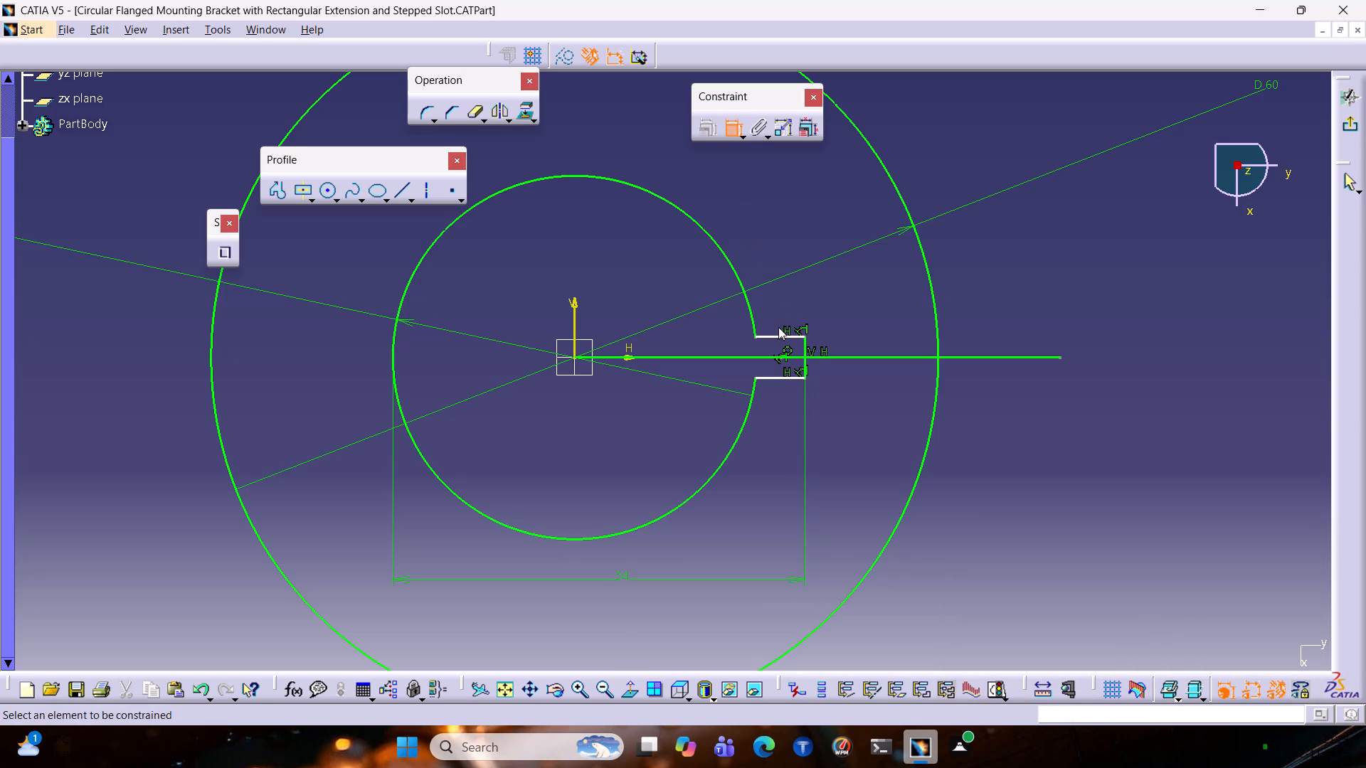
left_click(775, 335)
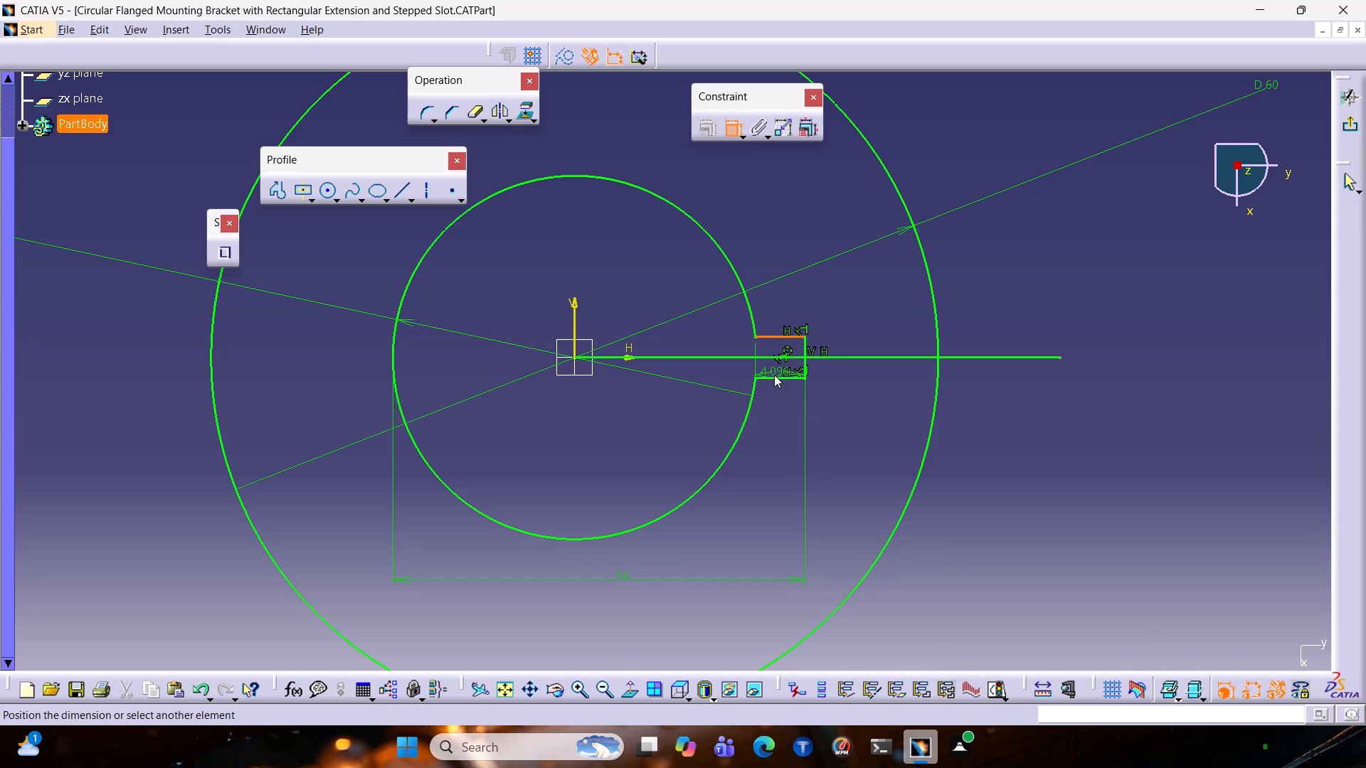
left_click(769, 377)
left_click(860, 364)
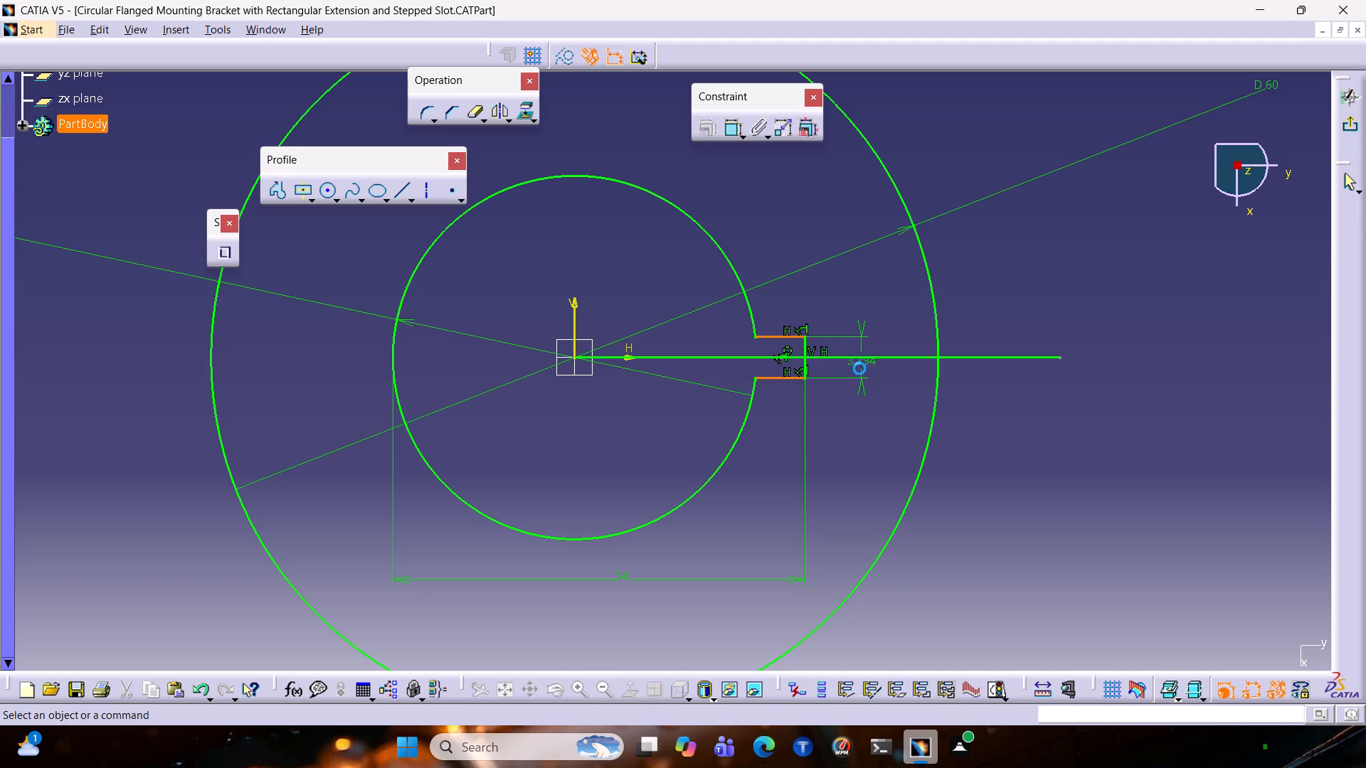
double_click(858, 362)
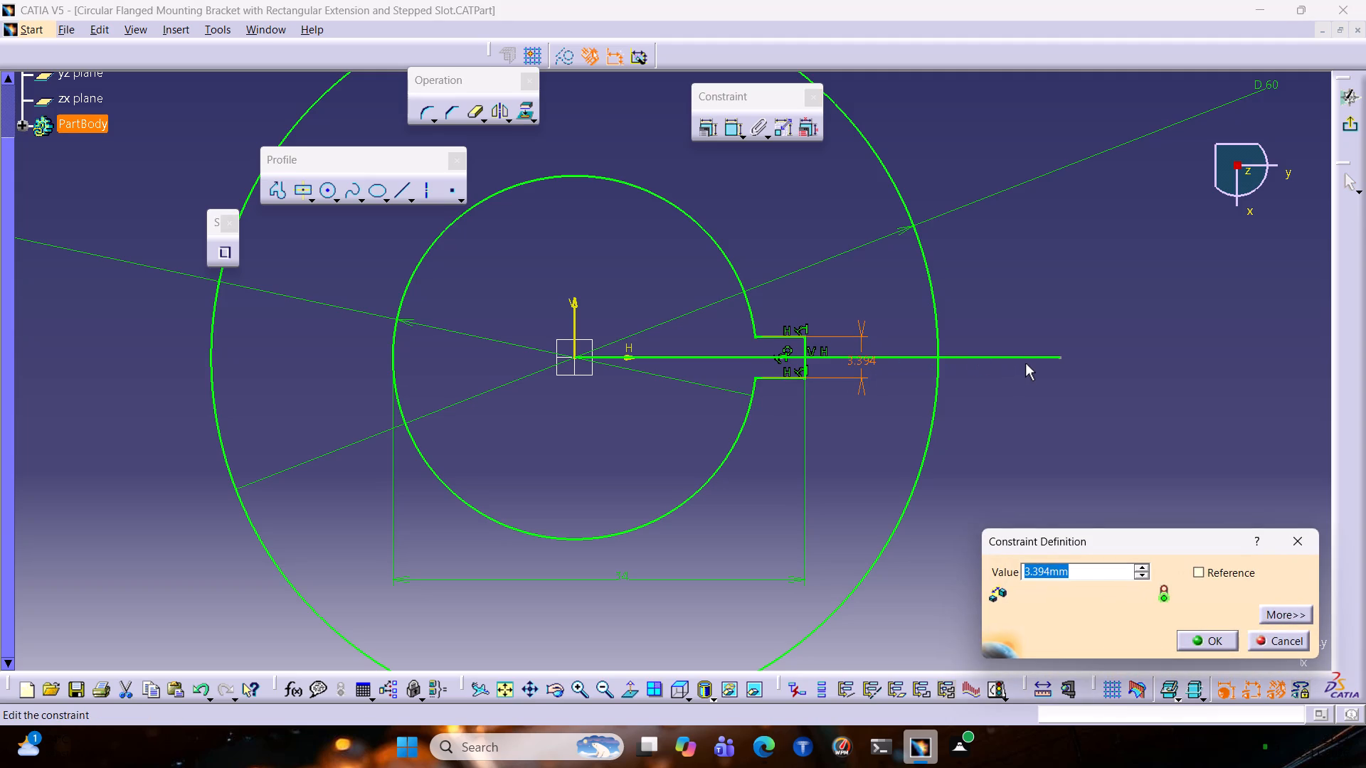
key("8")
key("Return")
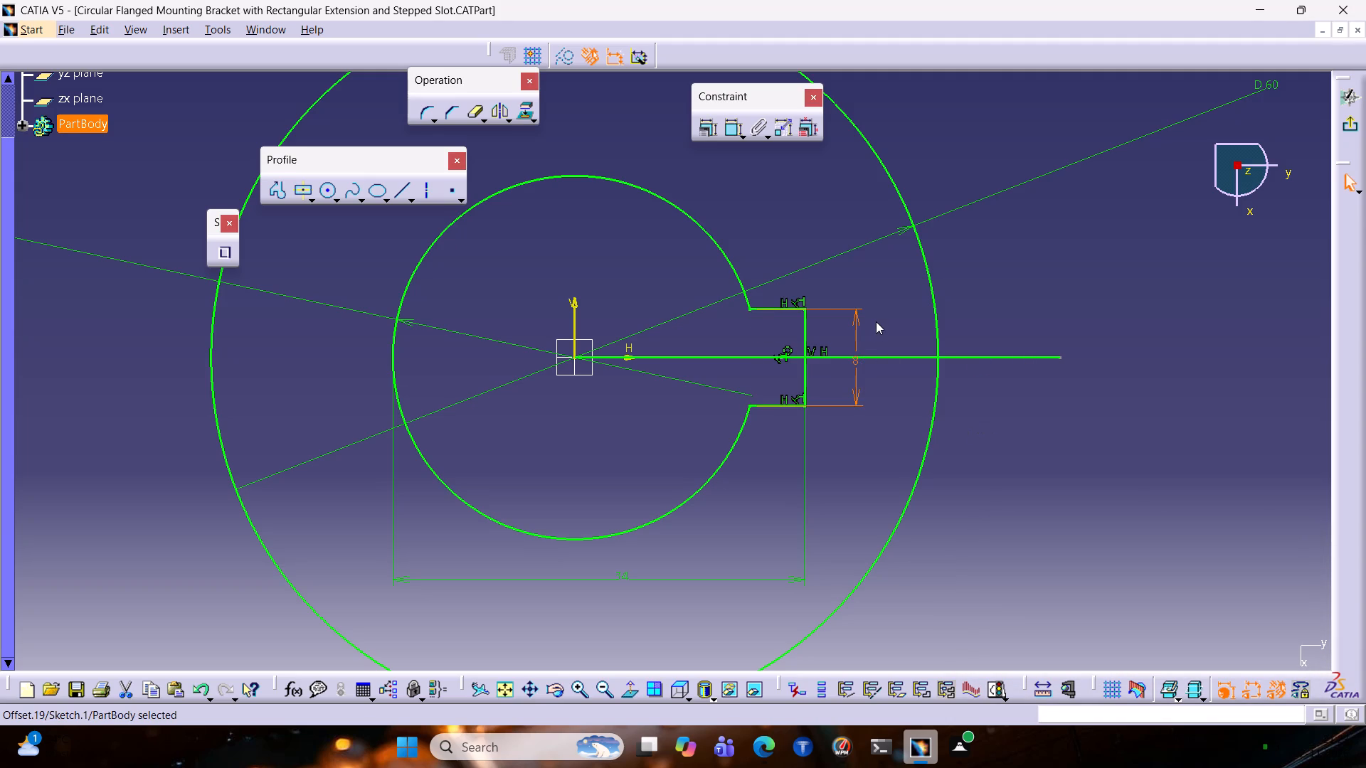
Convert the horizontal line running from the origin through the notch into a construction element.
left_click(699, 358)
left_click(558, 60)
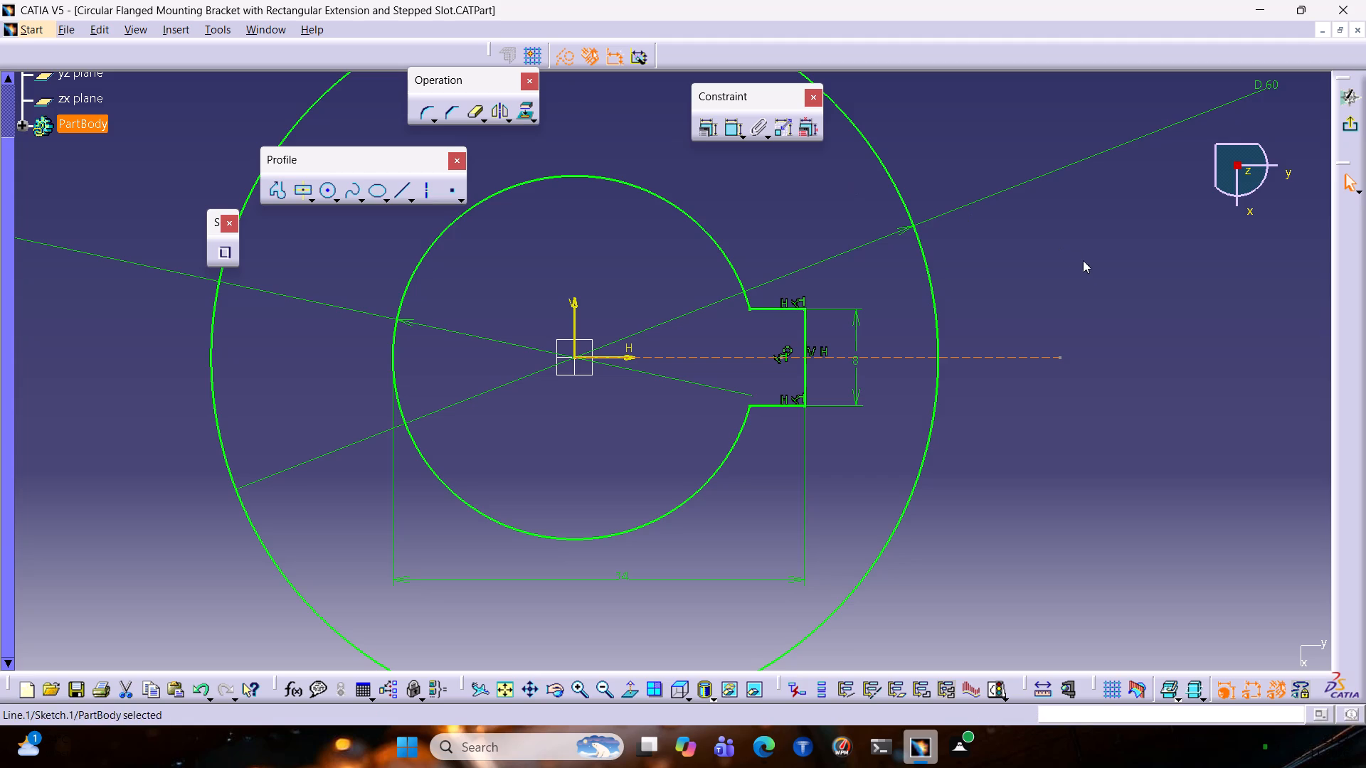
left_click(1091, 265)
Start a standard-geometry profile at the 60 mm circle's top point with a horizontal line 100 mm long, directed away from the V axis.
middle_click_drag(1077, 245, 1022, 340, "ctrl")
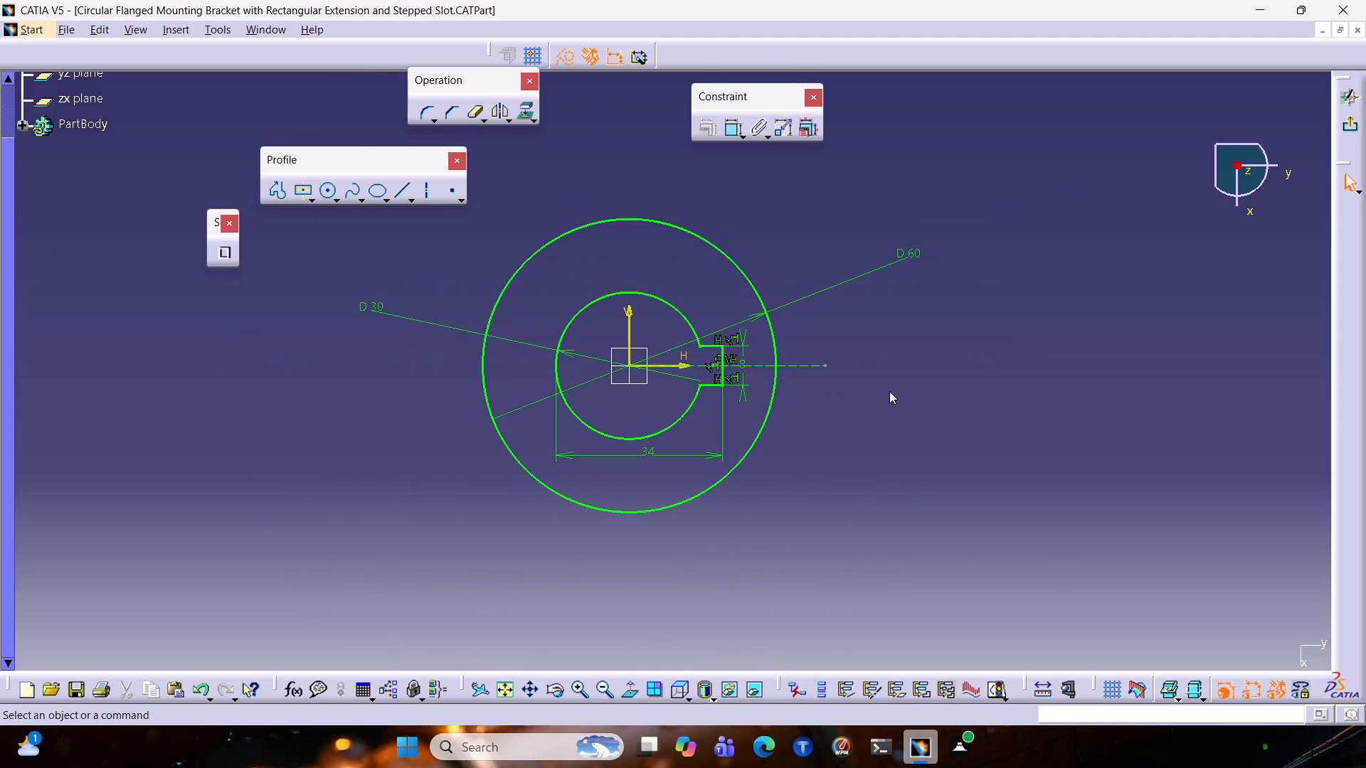
middle_click_drag(889, 391, 648, 329)
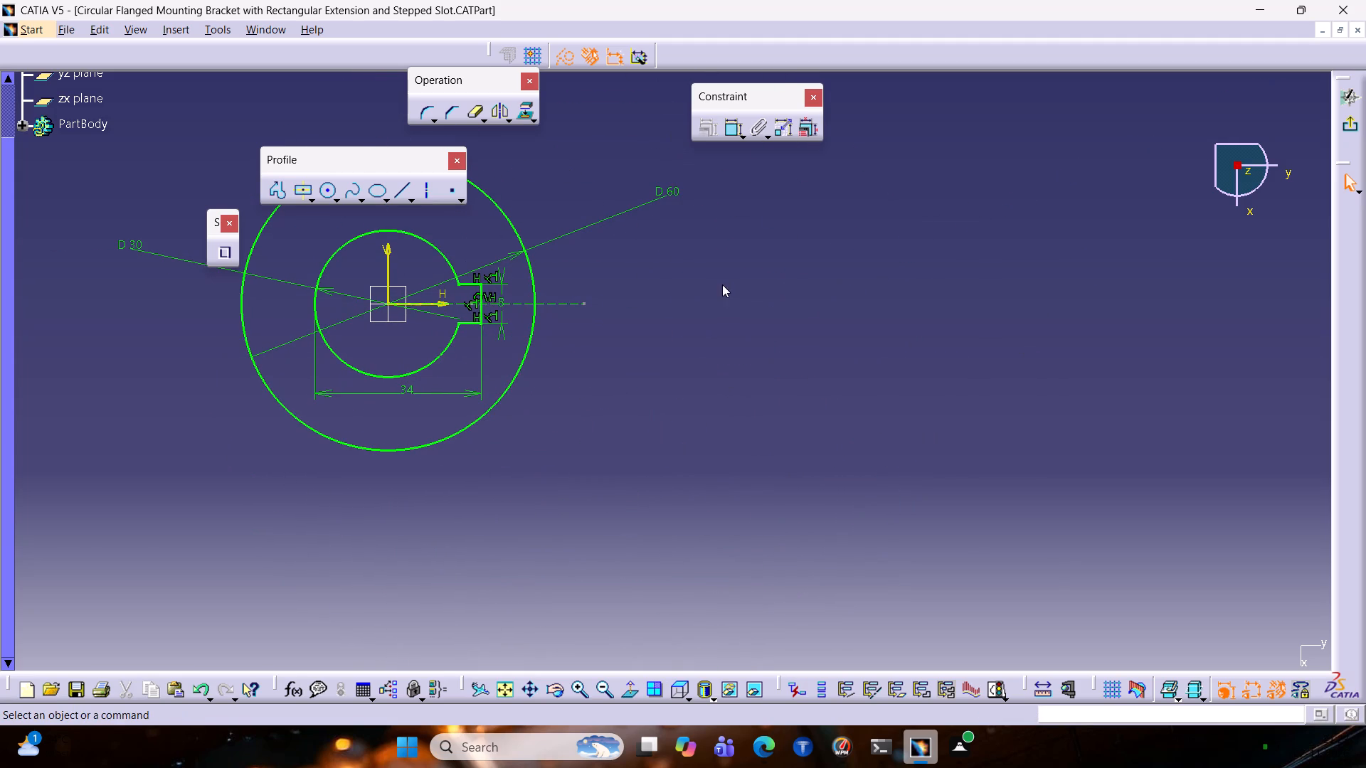
left_click(272, 195)
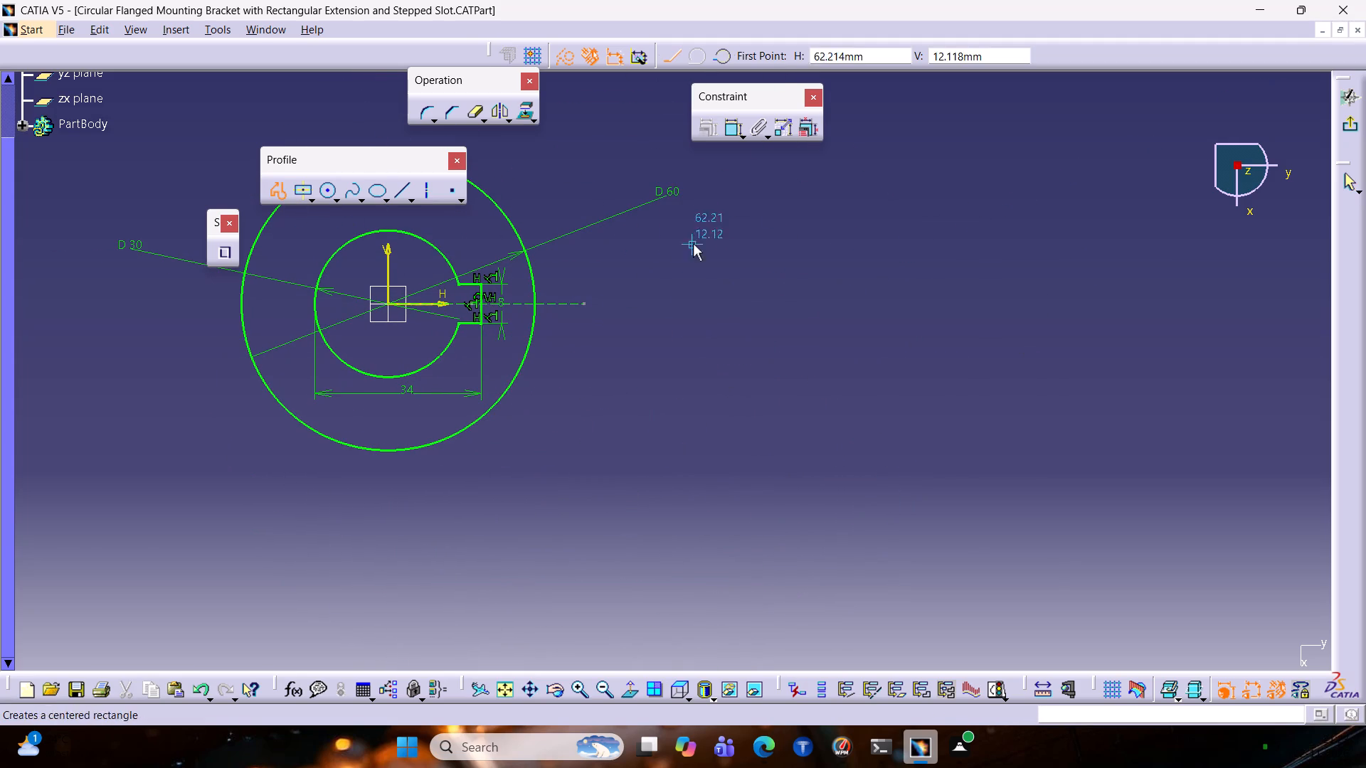
middle_click_drag(578, 201, 571, 301)
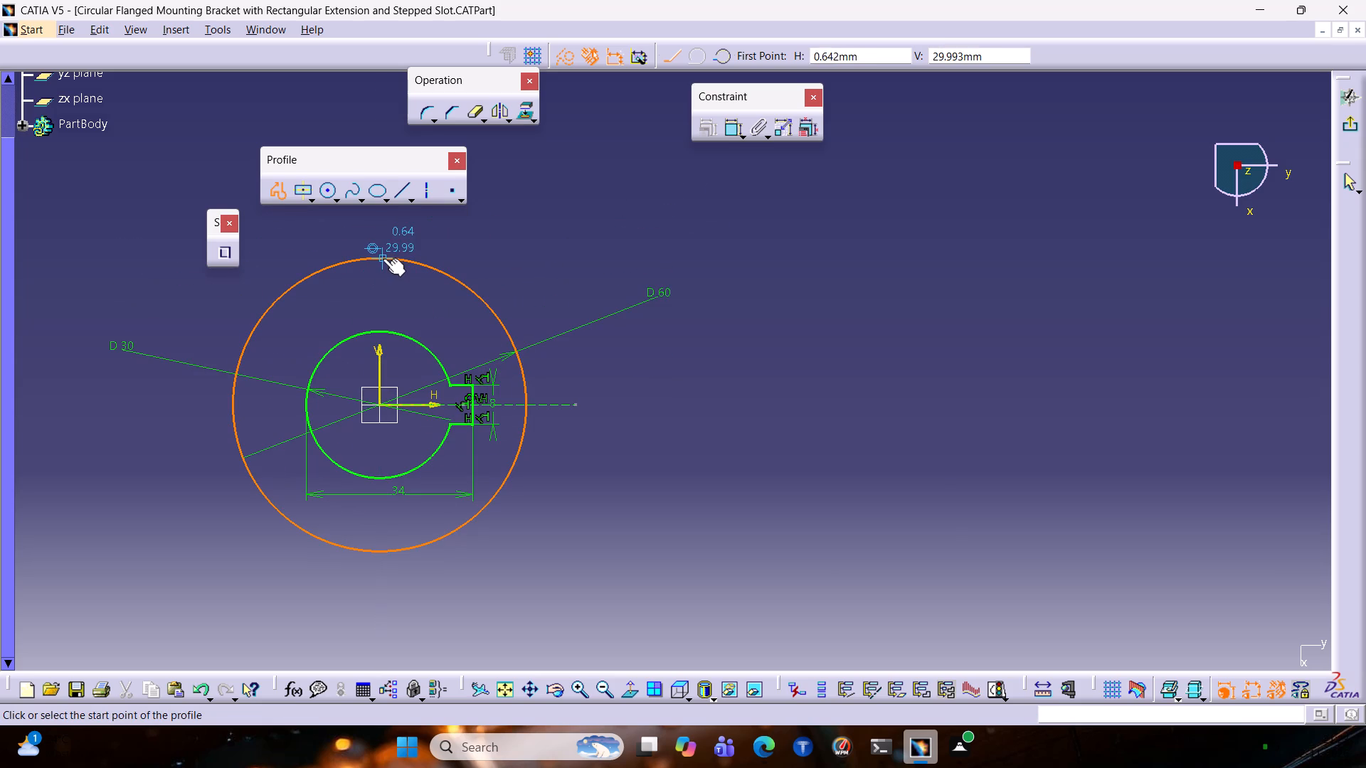
left_click(377, 258)
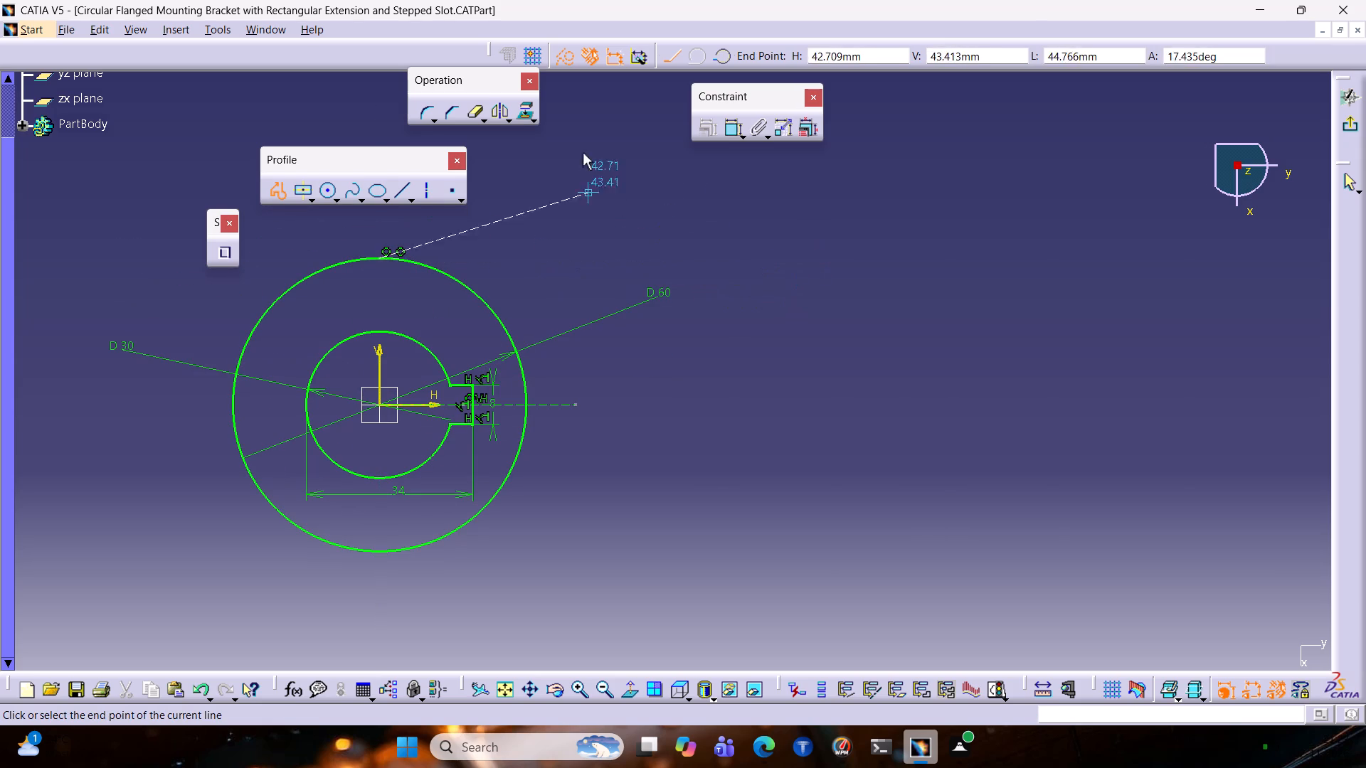
left_click(561, 60)
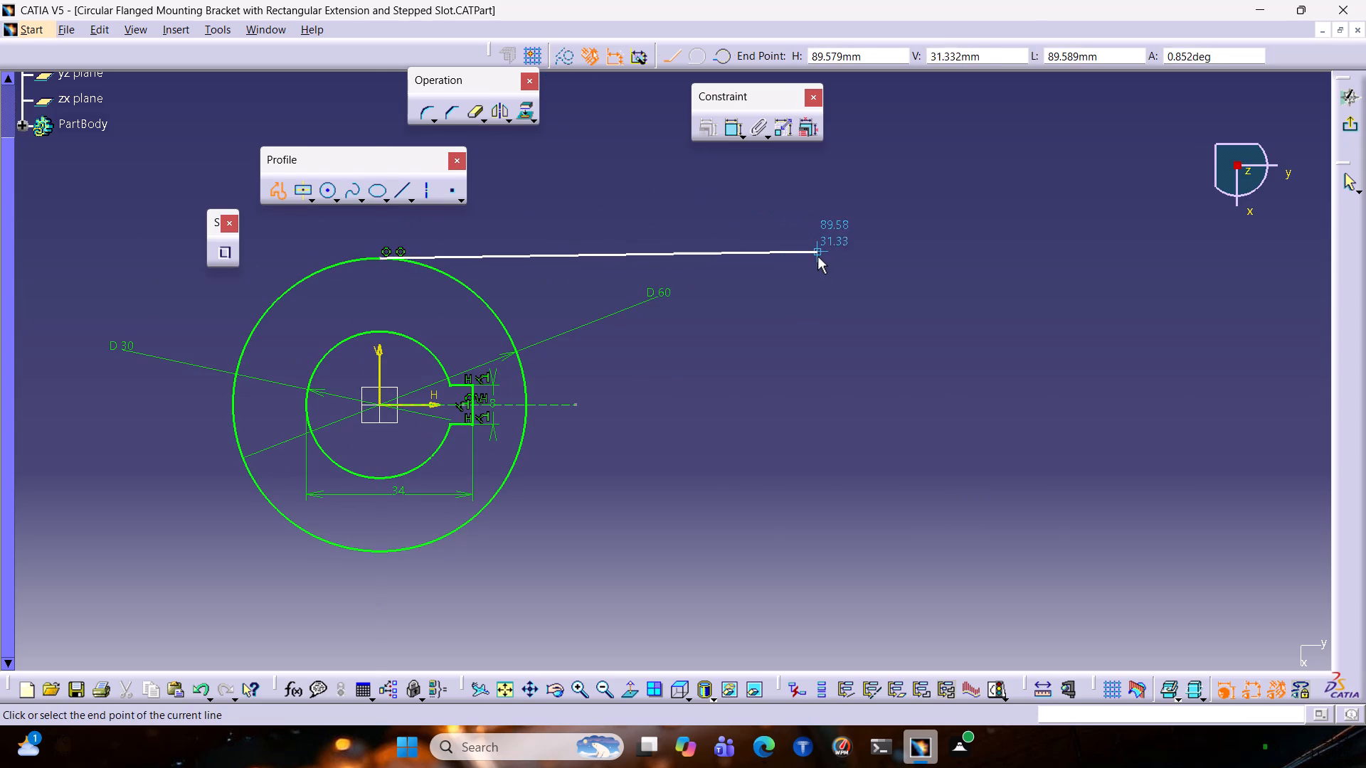
key("Tab")
key("Tab")
key("Tab")
key("Tab")
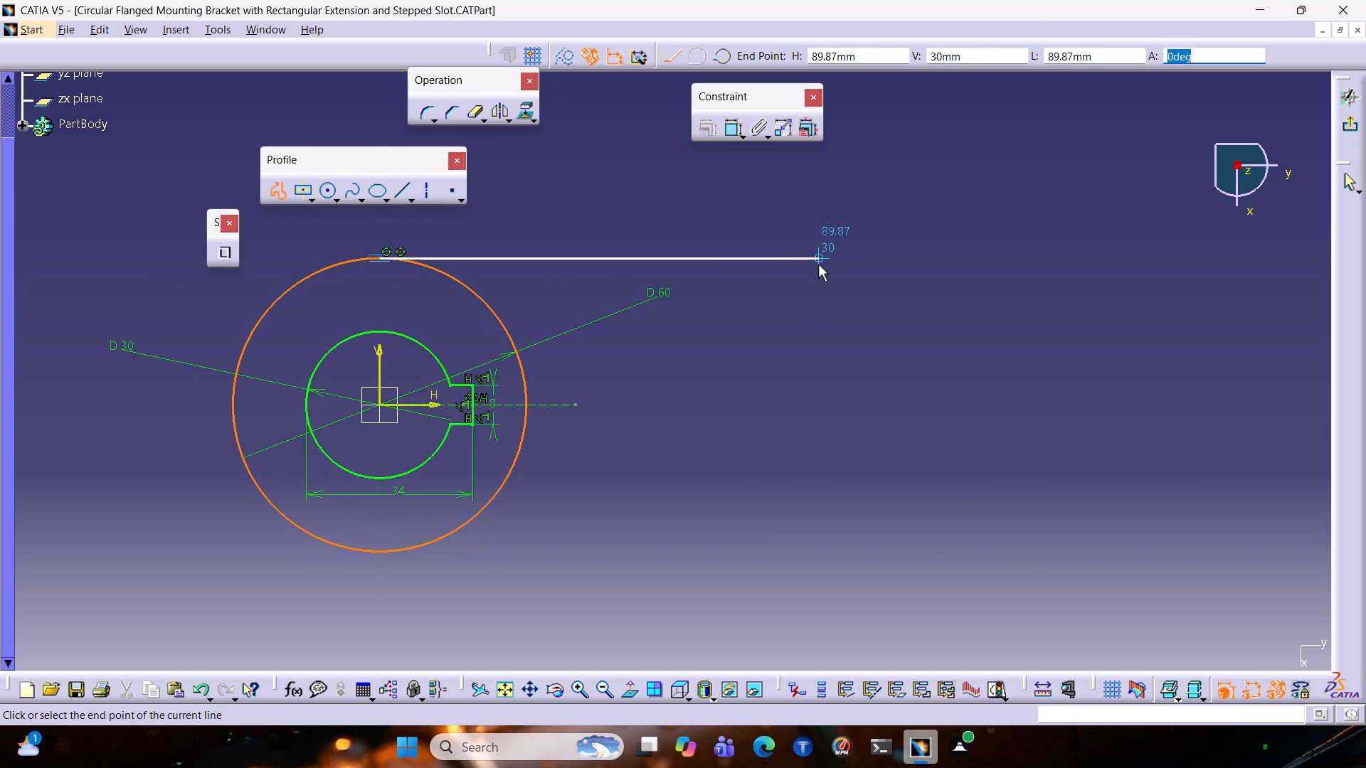
key("Tab")
key("Tab")
key("Tab")
key("Tab")
type("100")
key("Return")
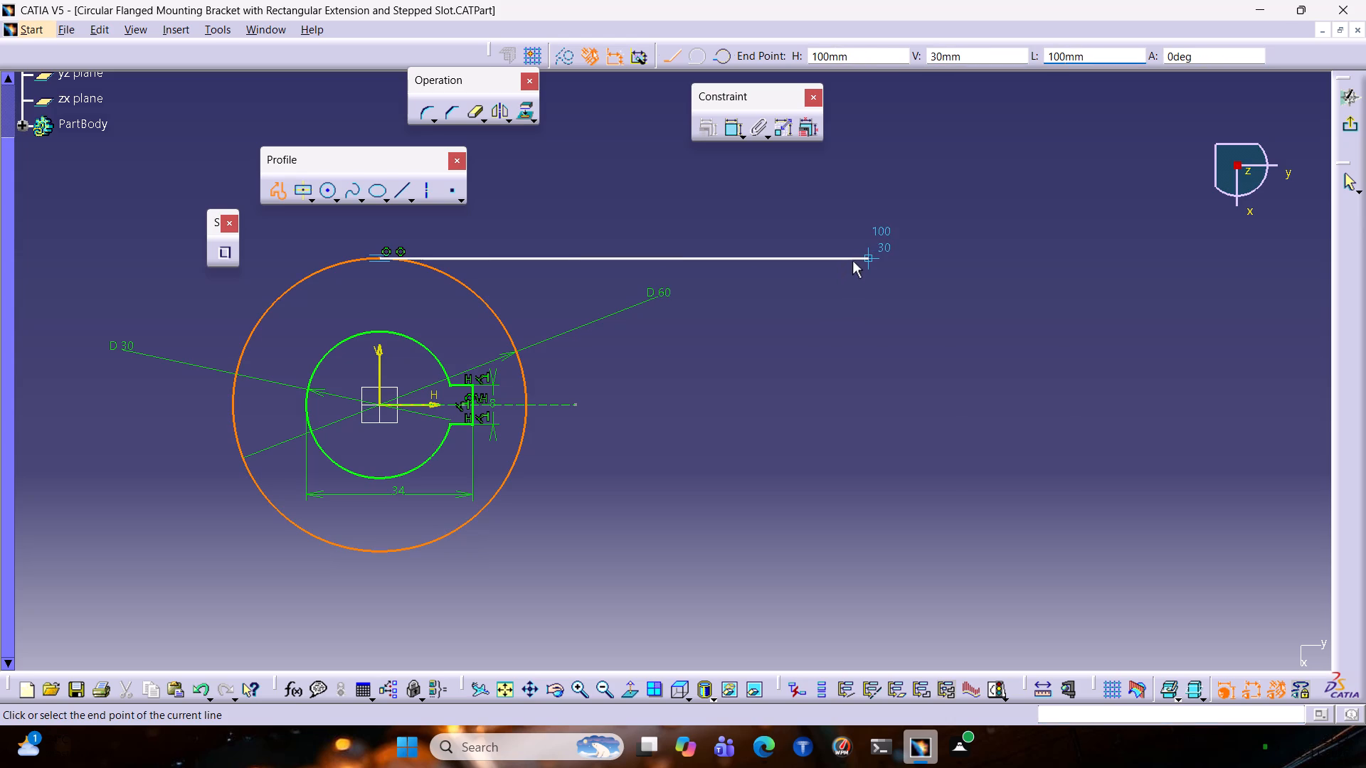
left_click(855, 259)
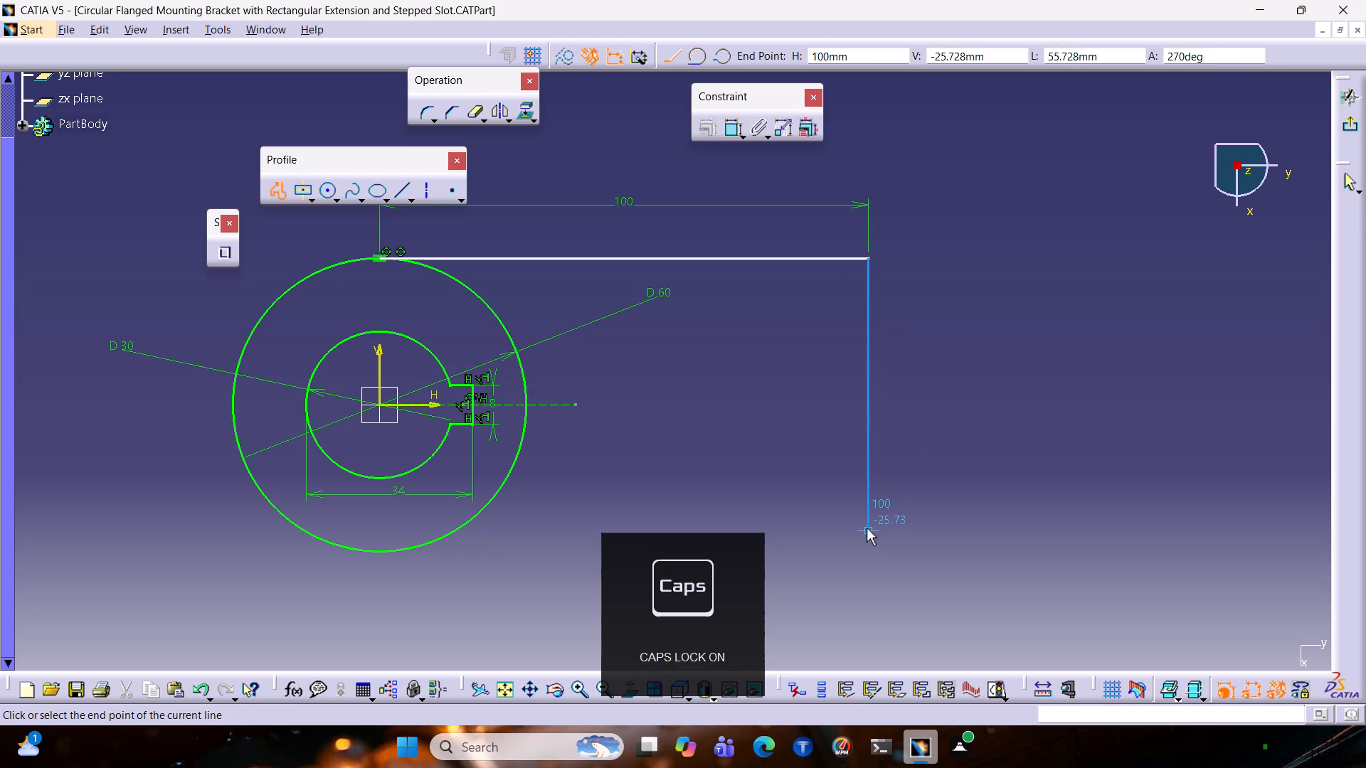
Continue the profile with a vertical line 60 mm long, downward from the end of the 100 mm line.
key("Tab")
key("Tab")
key("Tab")
key("Tab")
type("60")
key("Return")
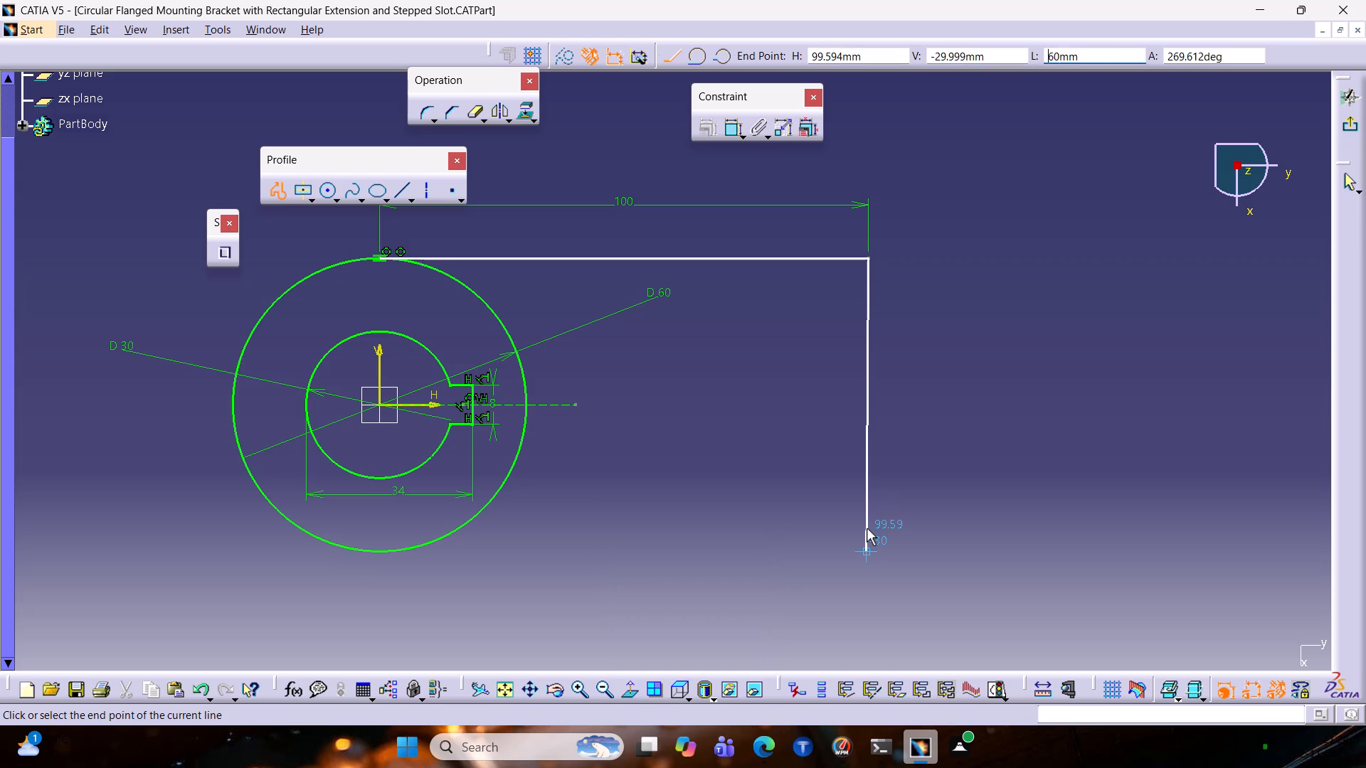
scroll(867, 528, "down", 1)
left_click(868, 559)
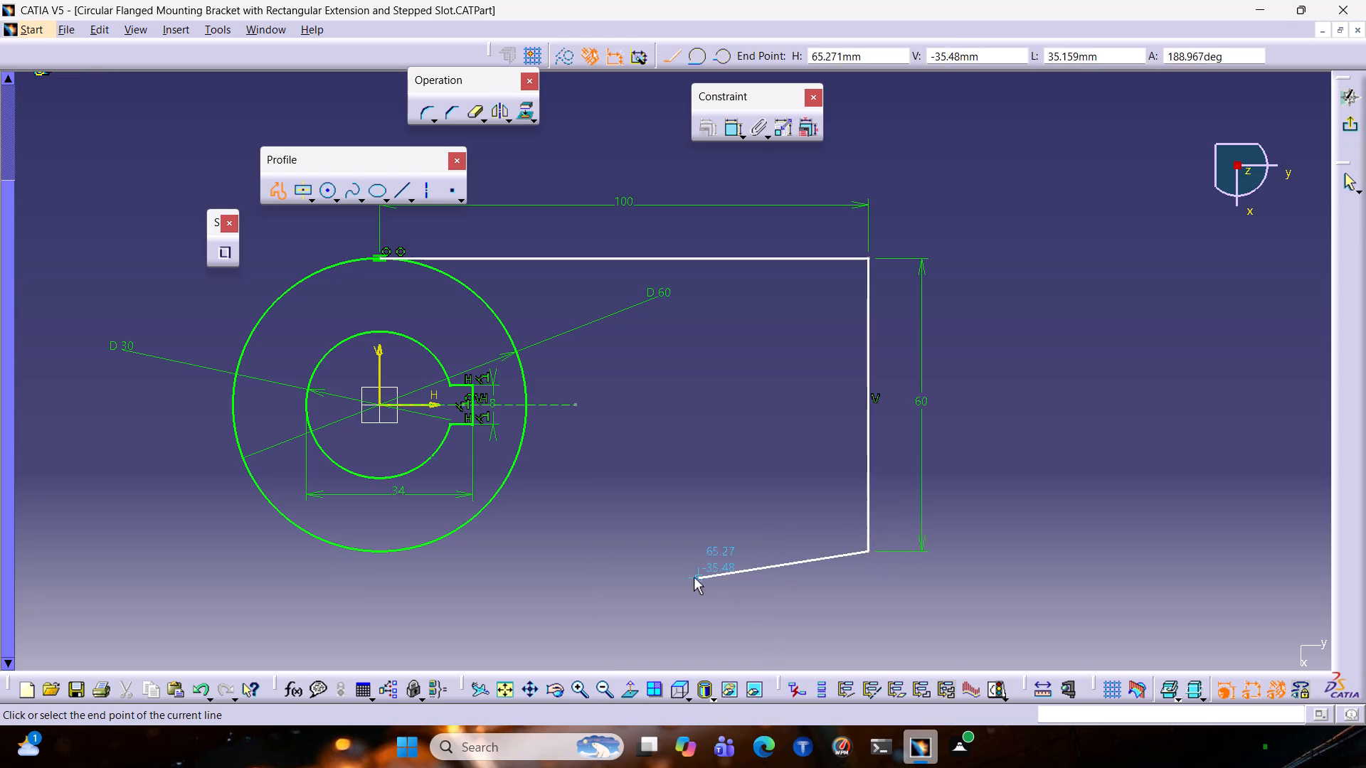
Draw the profile's lower horizontal line back to just past the 60 mm circle's bottom point and end the profile.
left_click(369, 553)
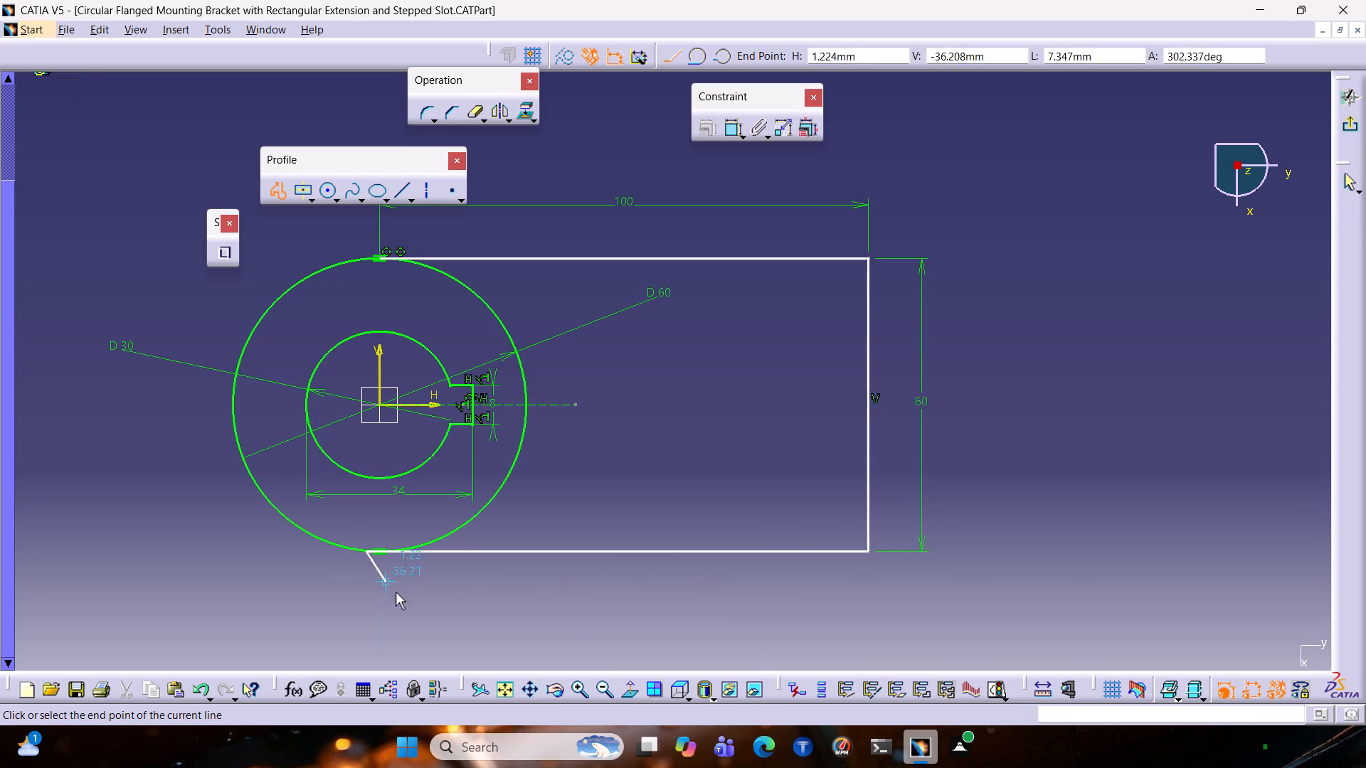
key("Escape")
key("Escape")
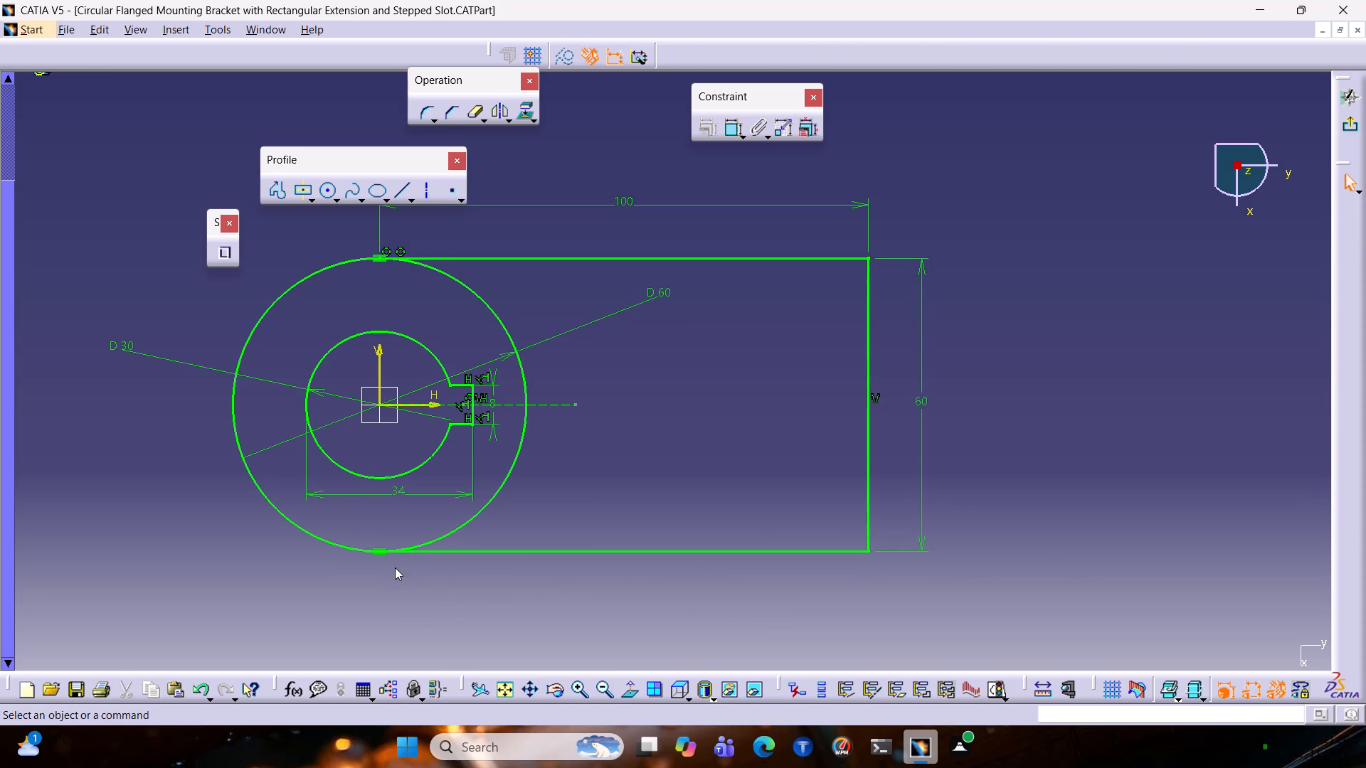
Quick Trim the short stub of the extension's lower line that overshoots the 60 mm circle's bottom tangent point.
middle_click_drag(393, 580, 526, 498)
scroll(530, 595, "down", 1)
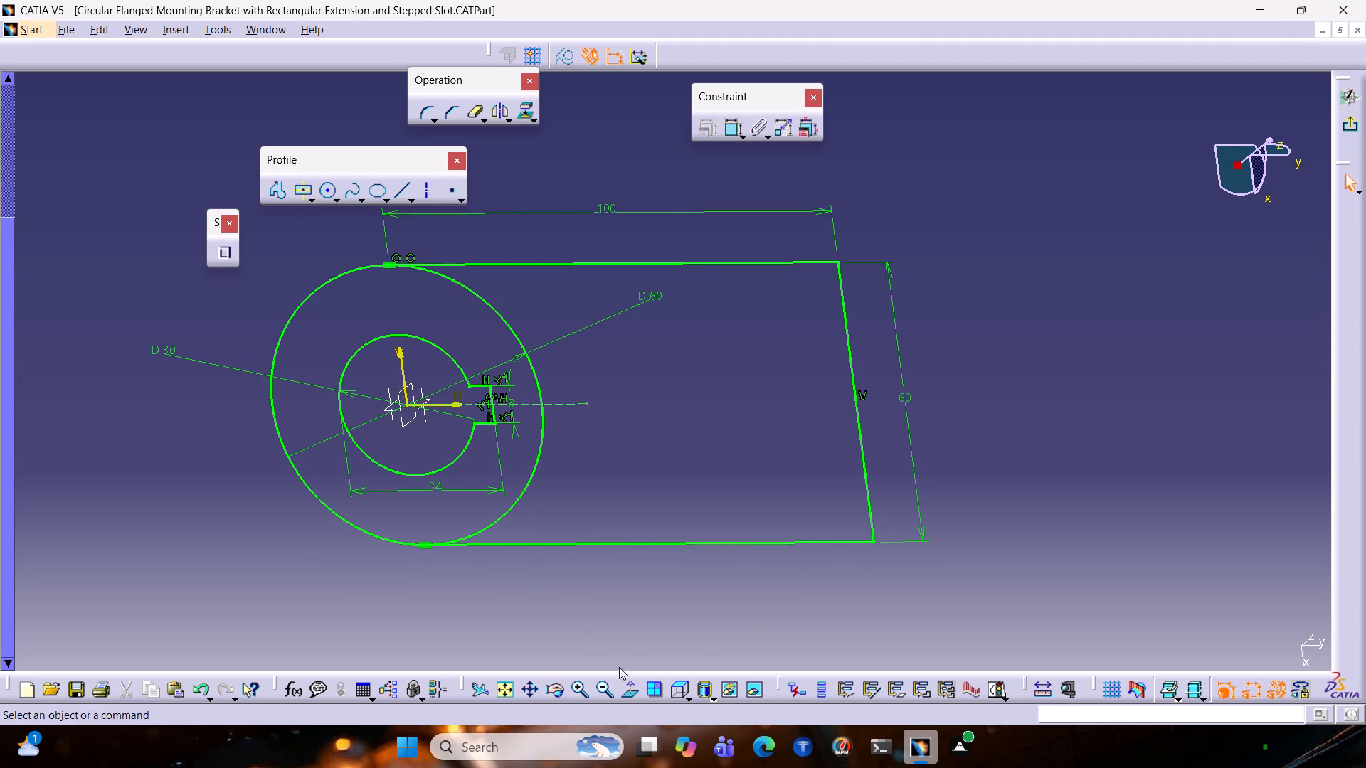
left_click(637, 699)
middle_click_drag(378, 590, 475, 525, "ctrl")
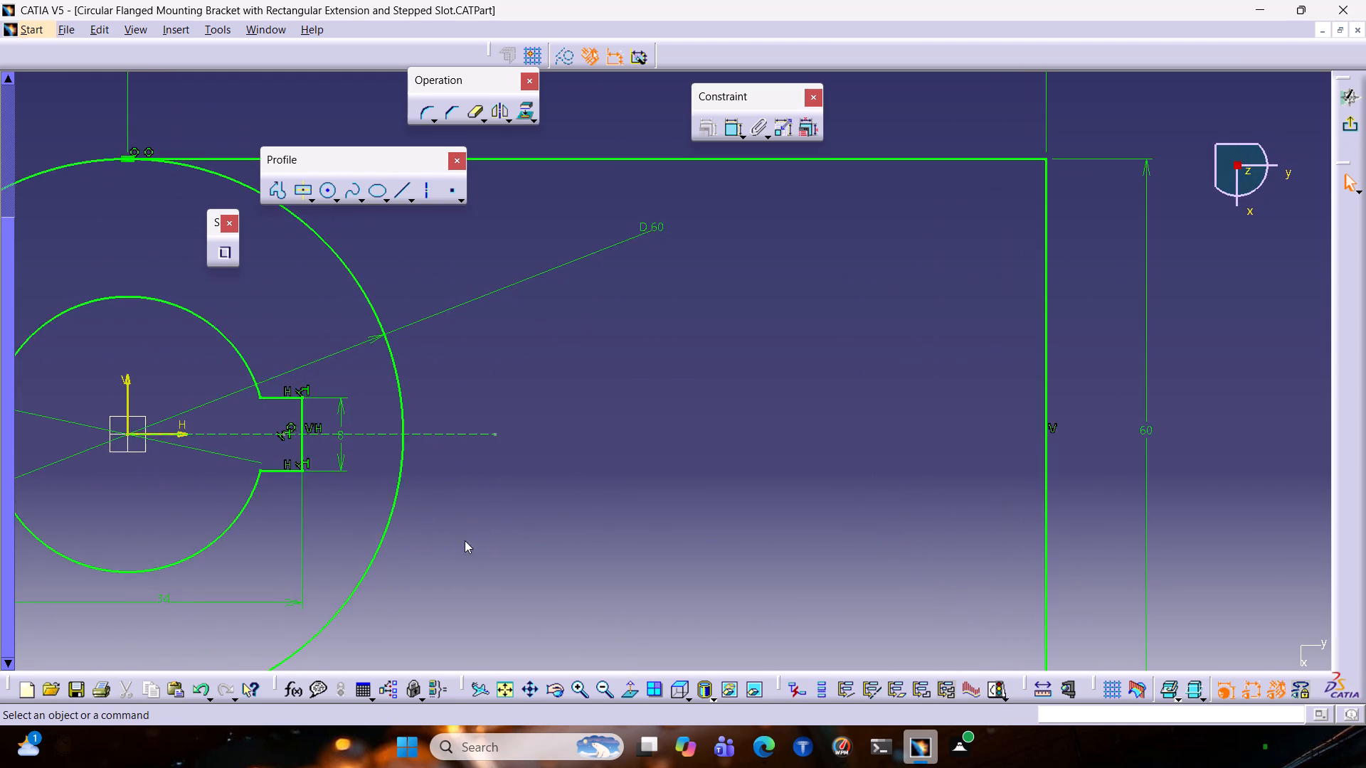
middle_click_drag(446, 567, 838, 336)
middle_click_drag(537, 534, 600, 499, "ctrl")
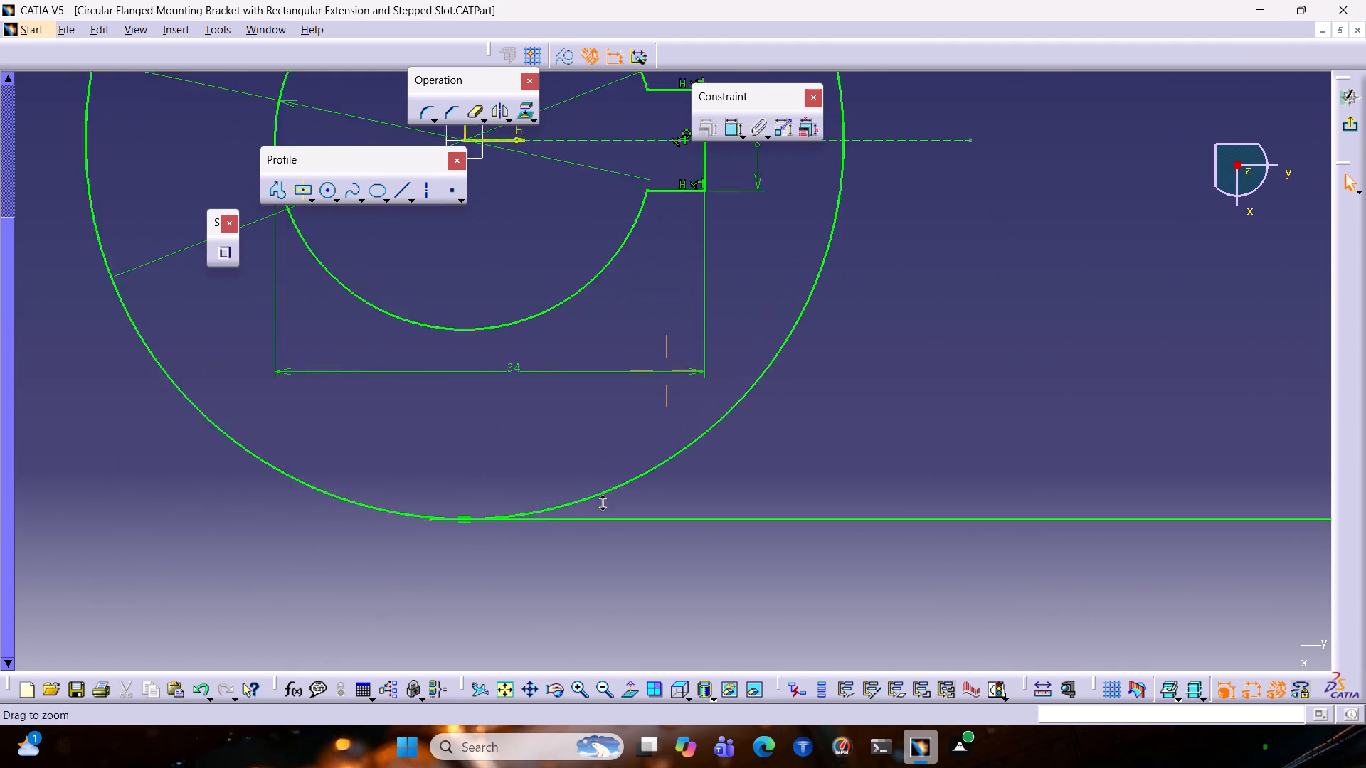
middle_click_drag(600, 499, 646, 476, "ctrl")
middle_click_drag(494, 514, 684, 397)
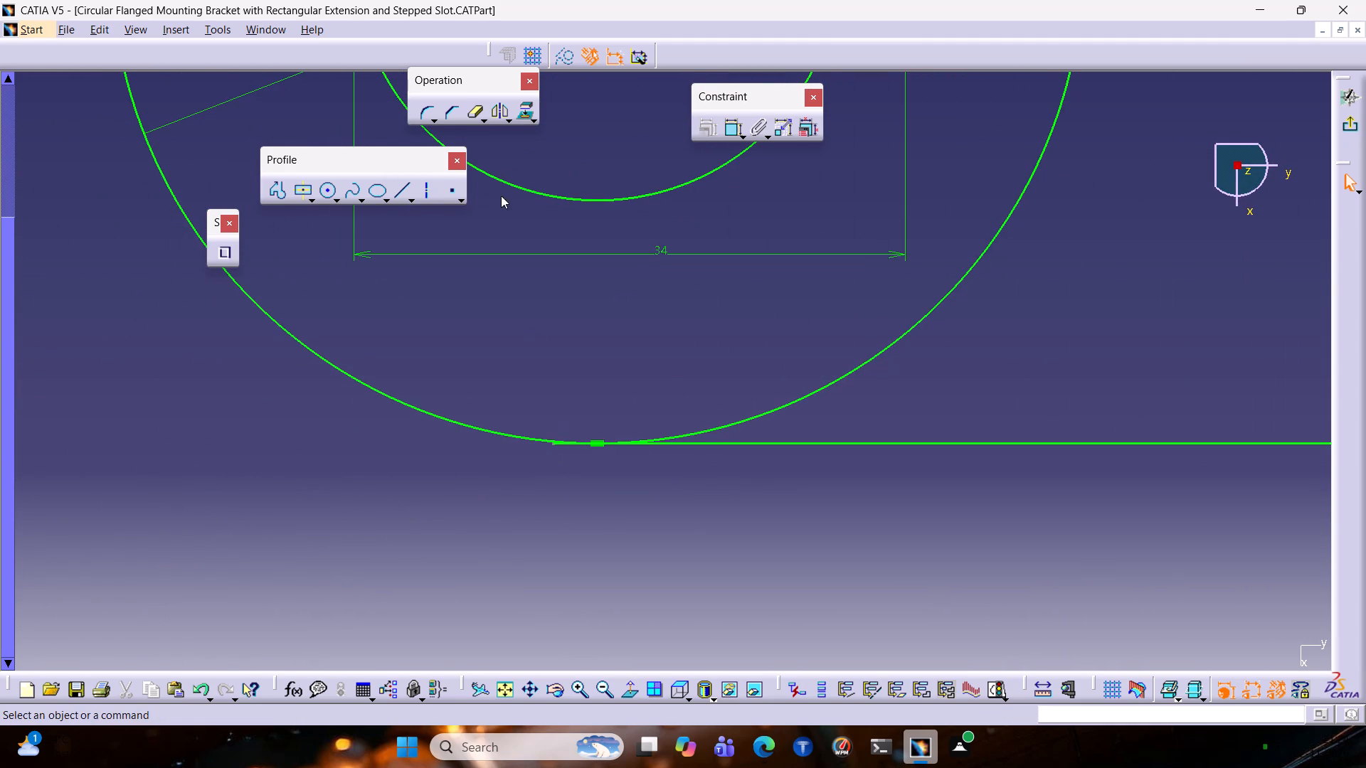
double_click(468, 117)
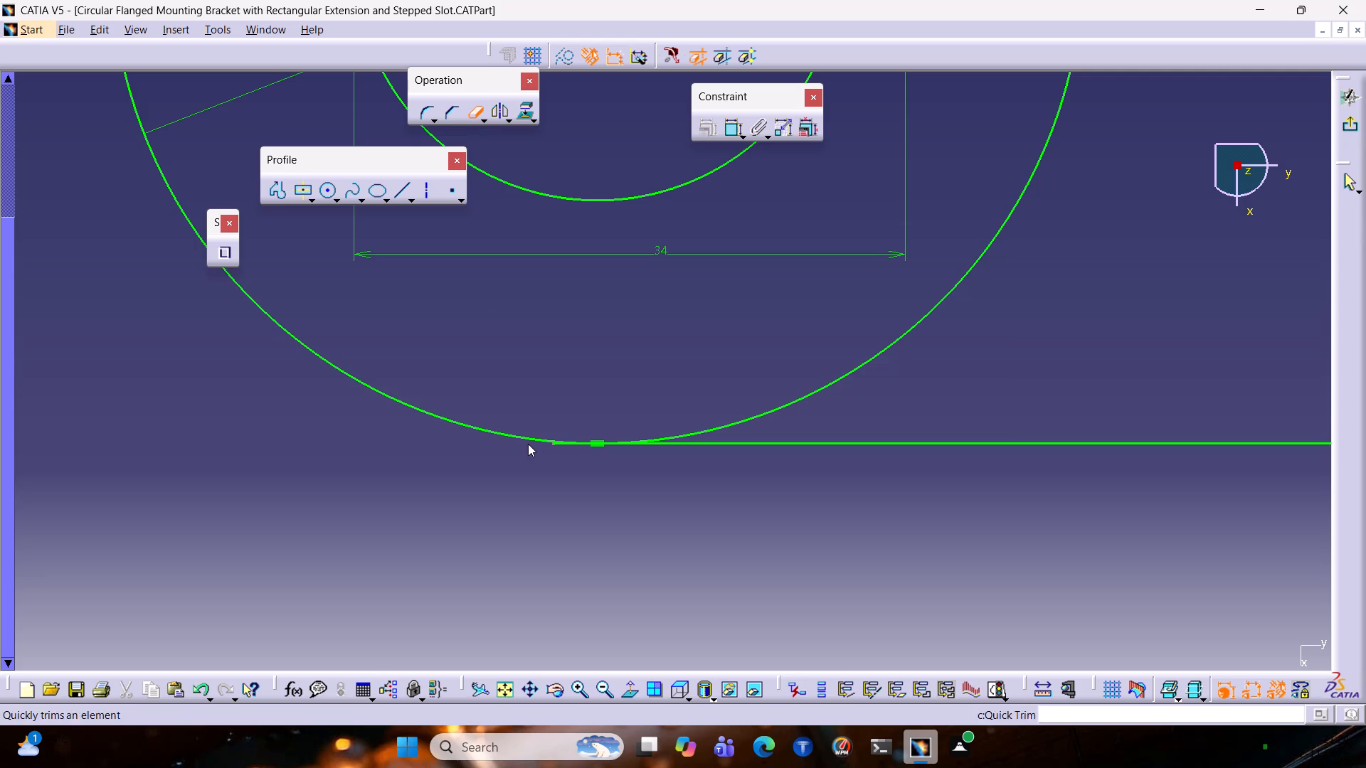
left_click(553, 447)
left_click(554, 441)
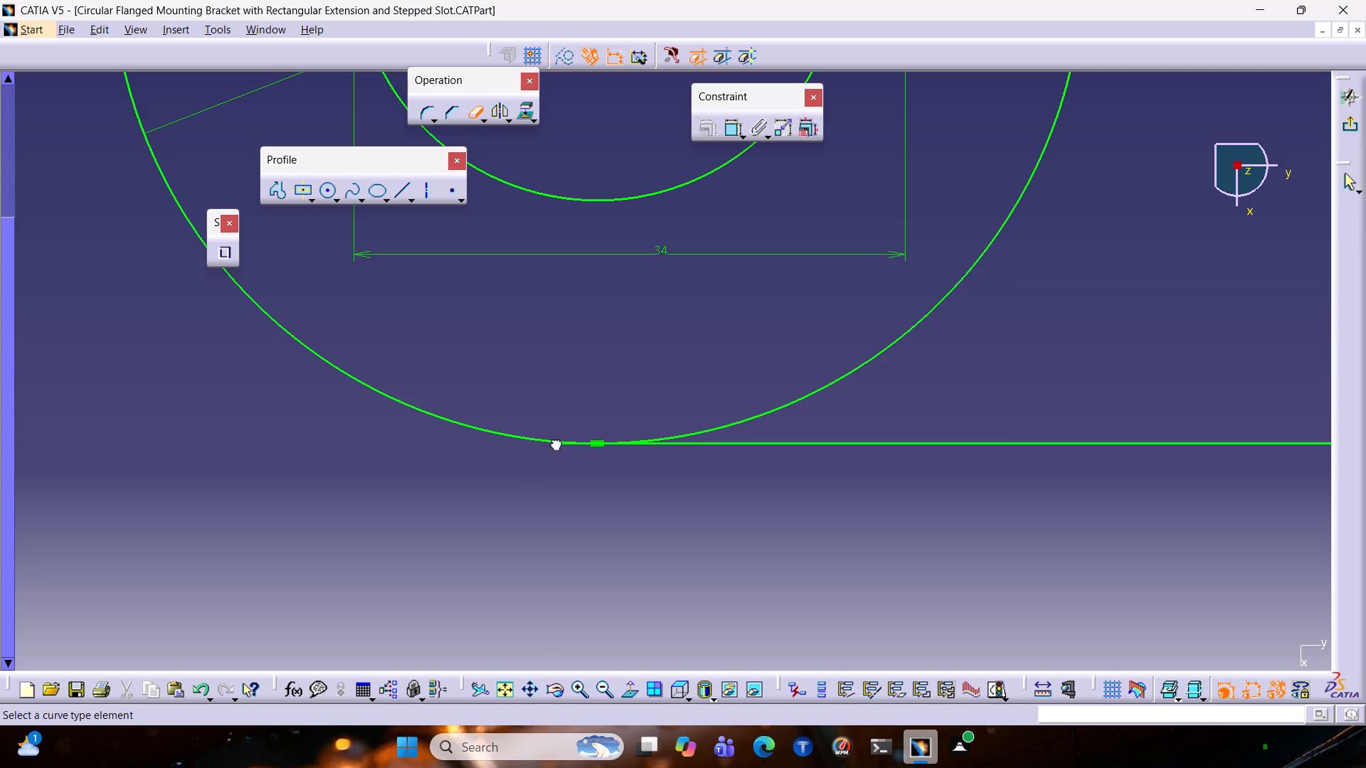
middle_click_drag(580, 476, 777, 338, "ctrl")
middle_click_drag(529, 511, 709, 311)
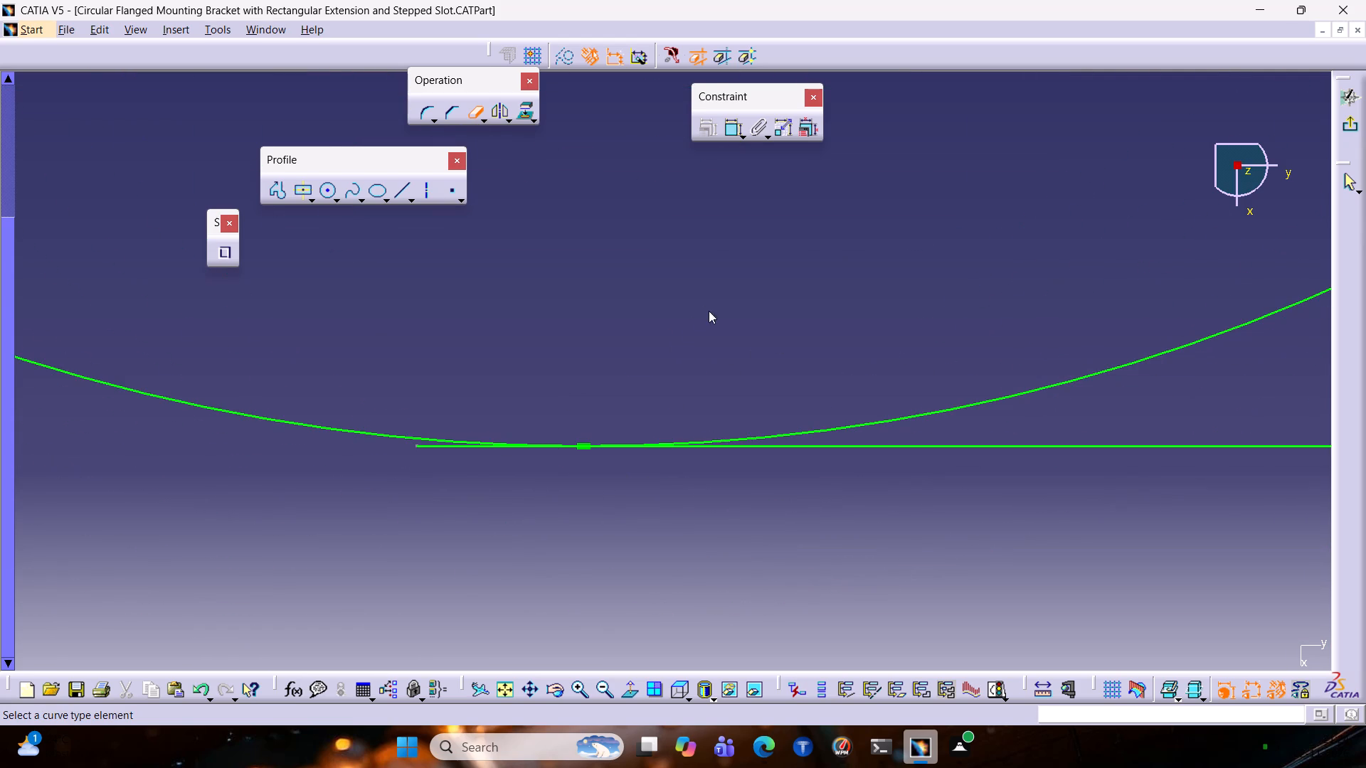
left_click(424, 446)
Draw a 40 mm long vertical line centred on the outer end of the horizontal construction line, symmetric about it.
middle_click_drag(677, 332, 677, 333, "ctrl")
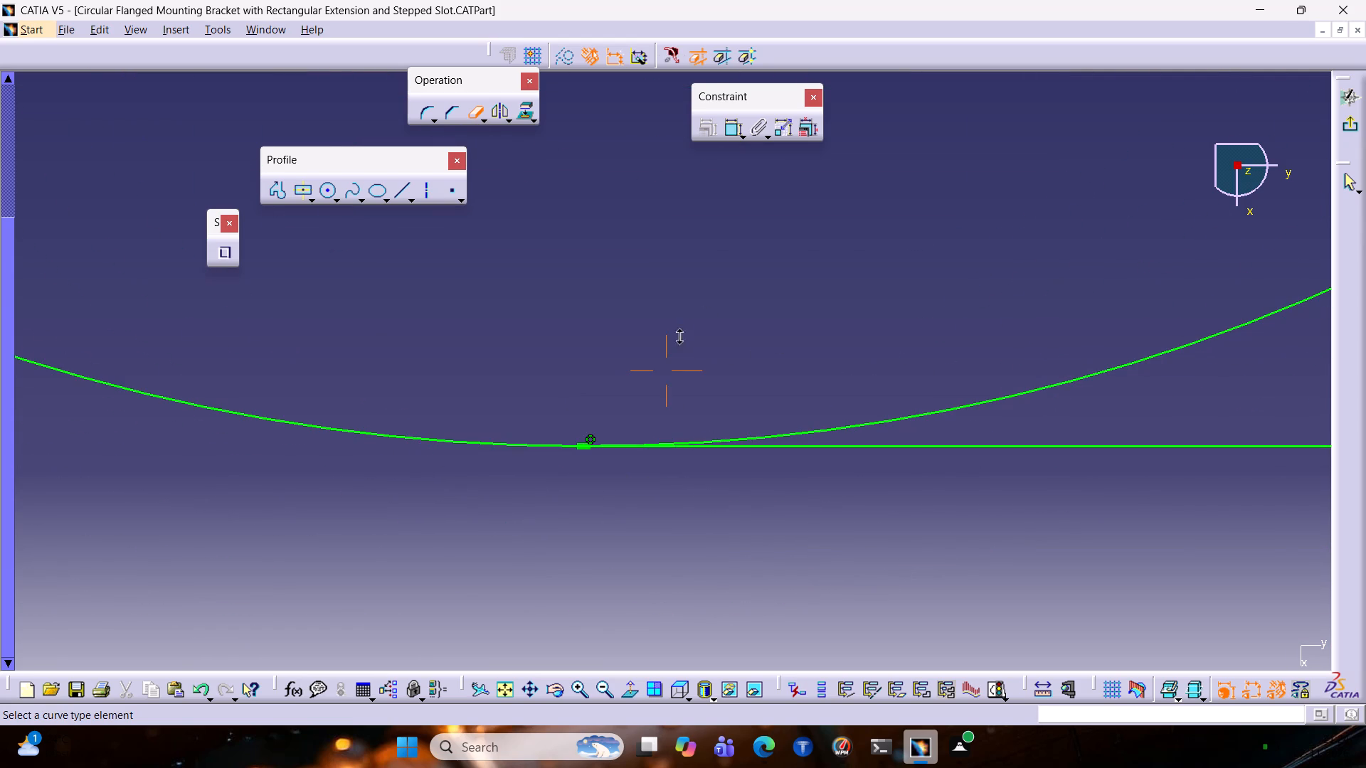
middle_click_drag(677, 333, 606, 511, "ctrl")
middle_click_drag(990, 188, 852, 370)
middle_click_drag(941, 285, 903, 353, "ctrl")
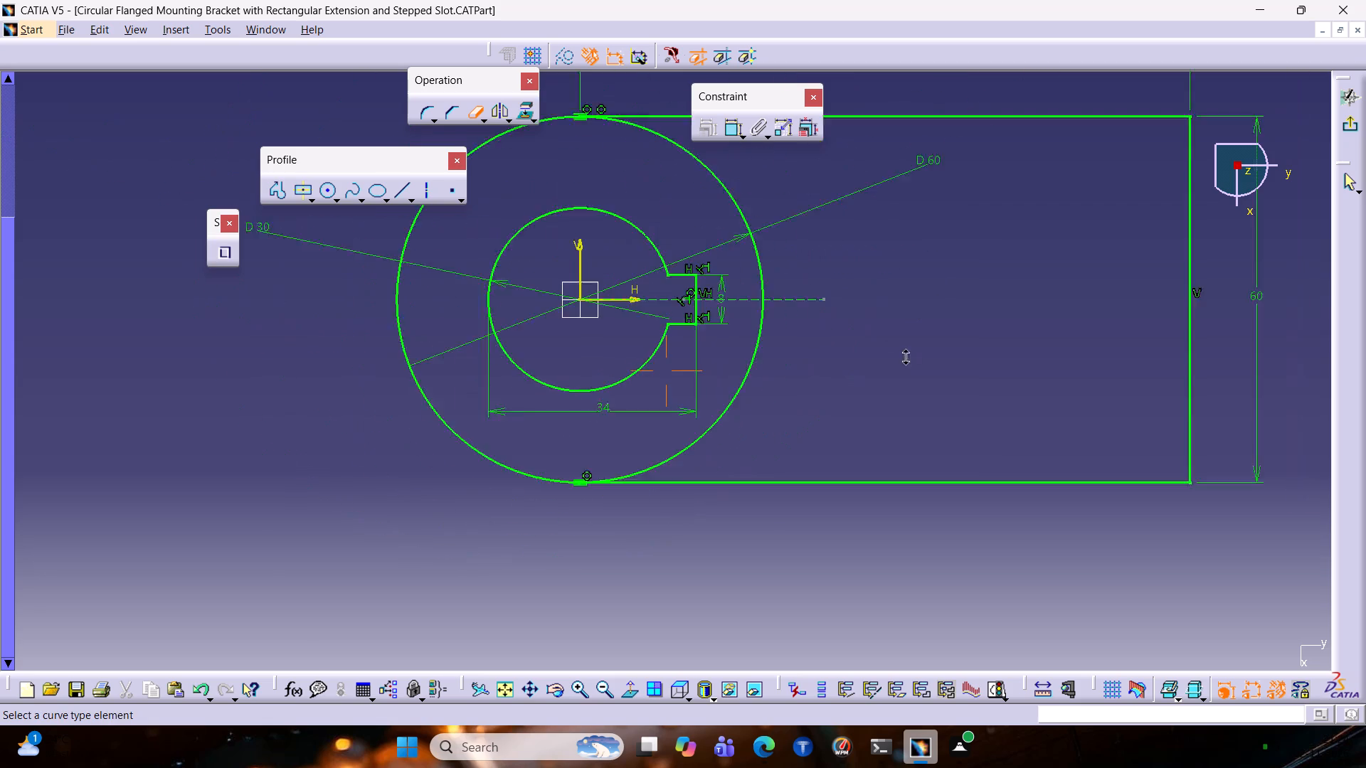
middle_click_drag(903, 353, 874, 385, "ctrl")
middle_click_drag(877, 373, 651, 376)
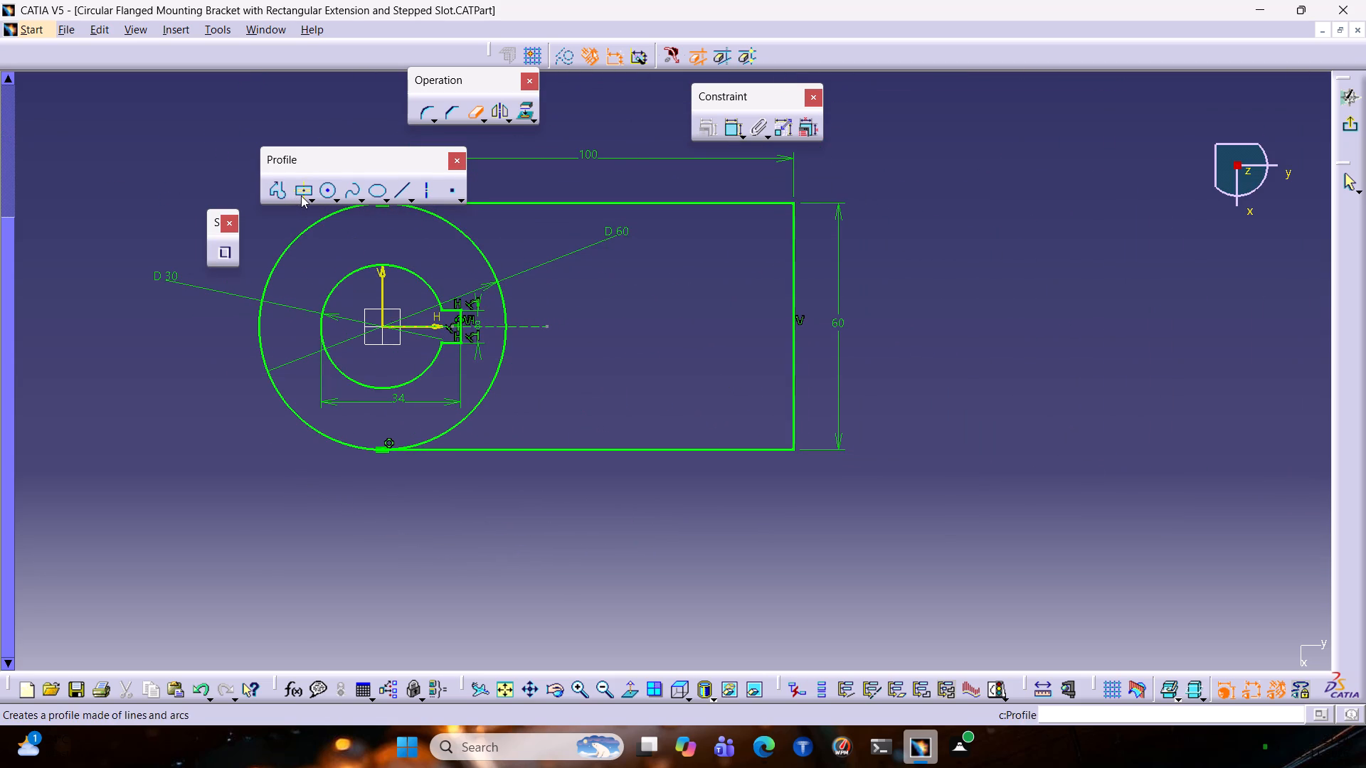
left_click(401, 188)
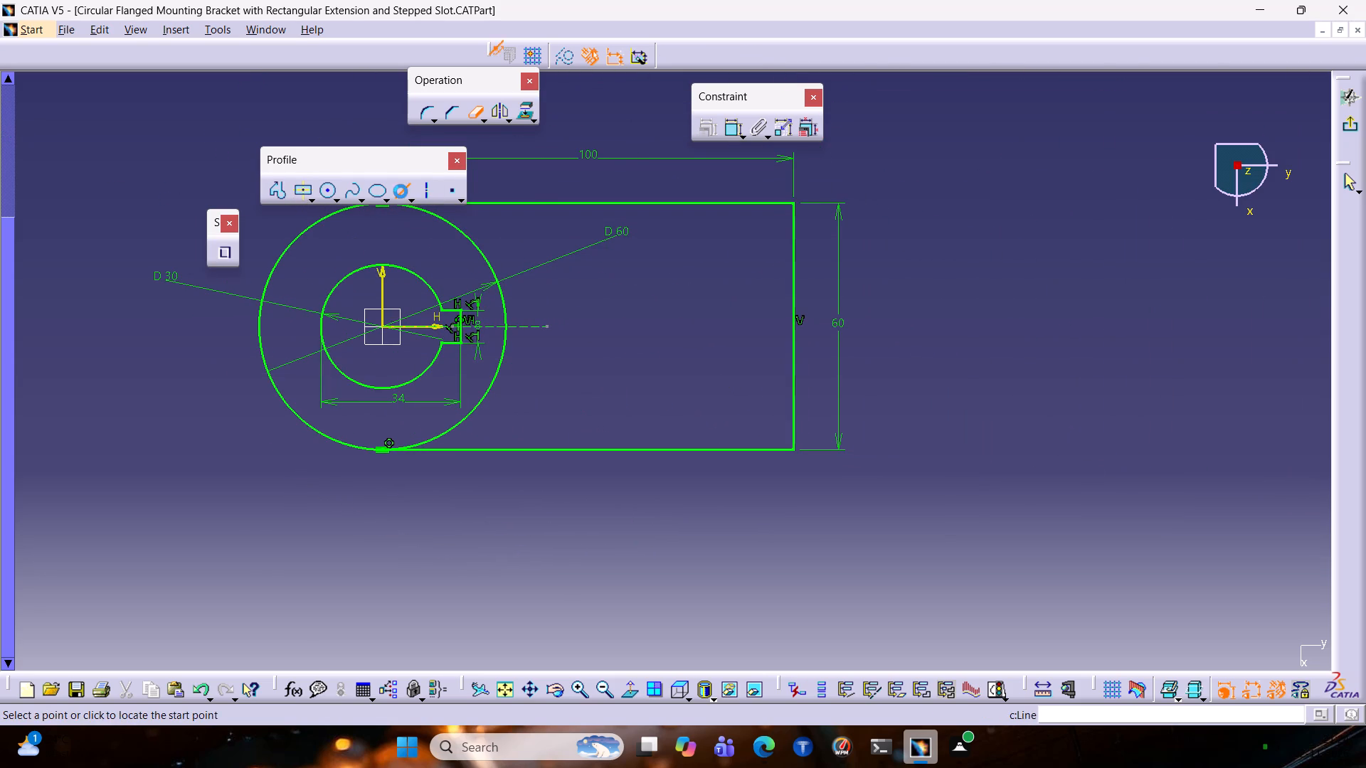
left_click(548, 327)
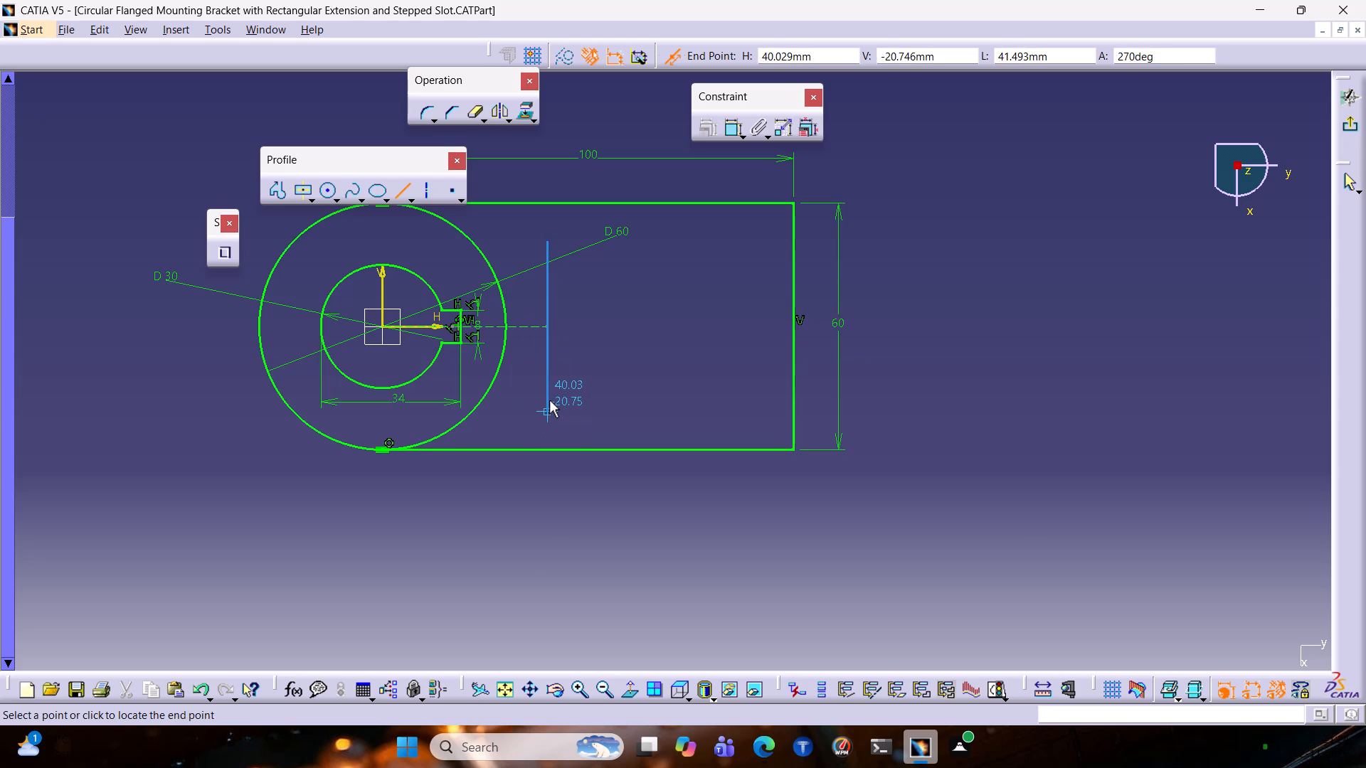
key("Tab")
key("Tab")
key("Tab")
key("Tab")
key("Tab")
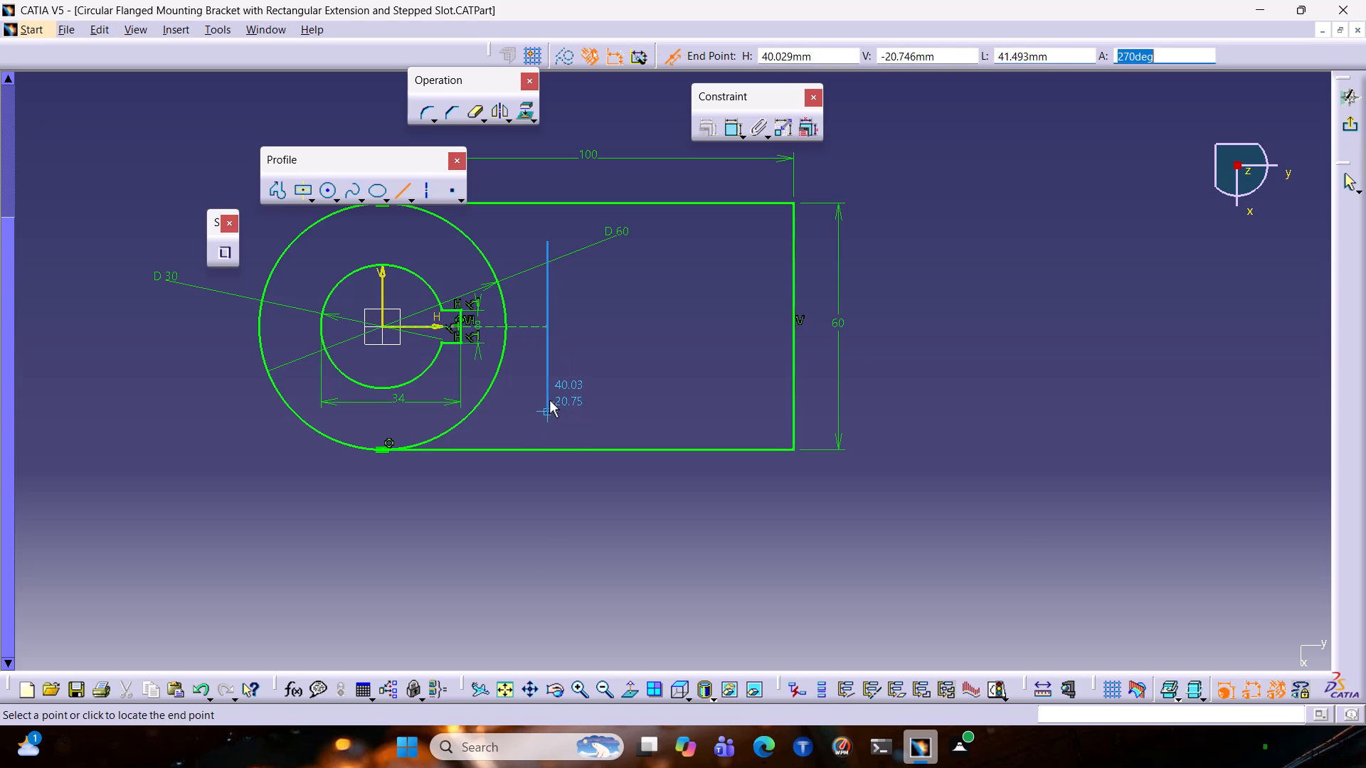
key("Tab")
key("Tab")
key("Tab")
key("Tab")
key("Tab")
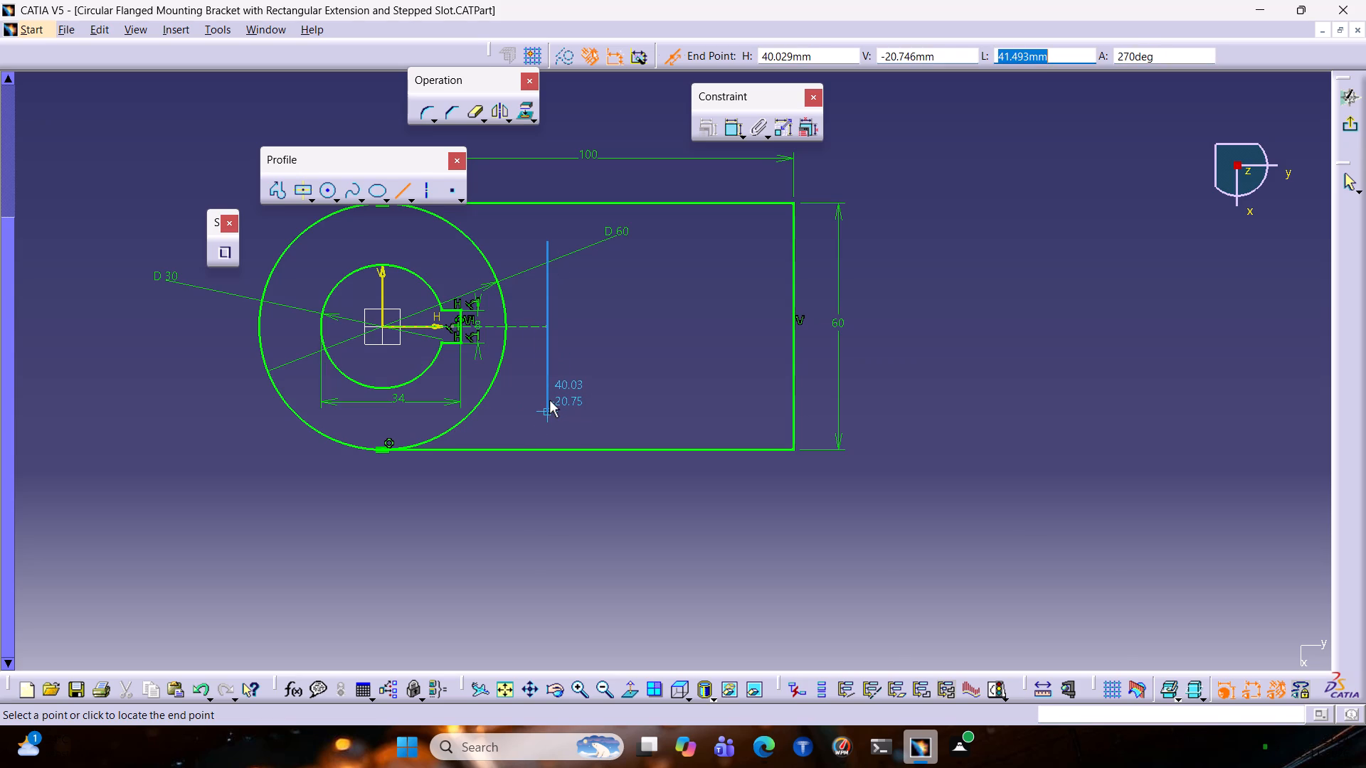
type("40")
key("Return")
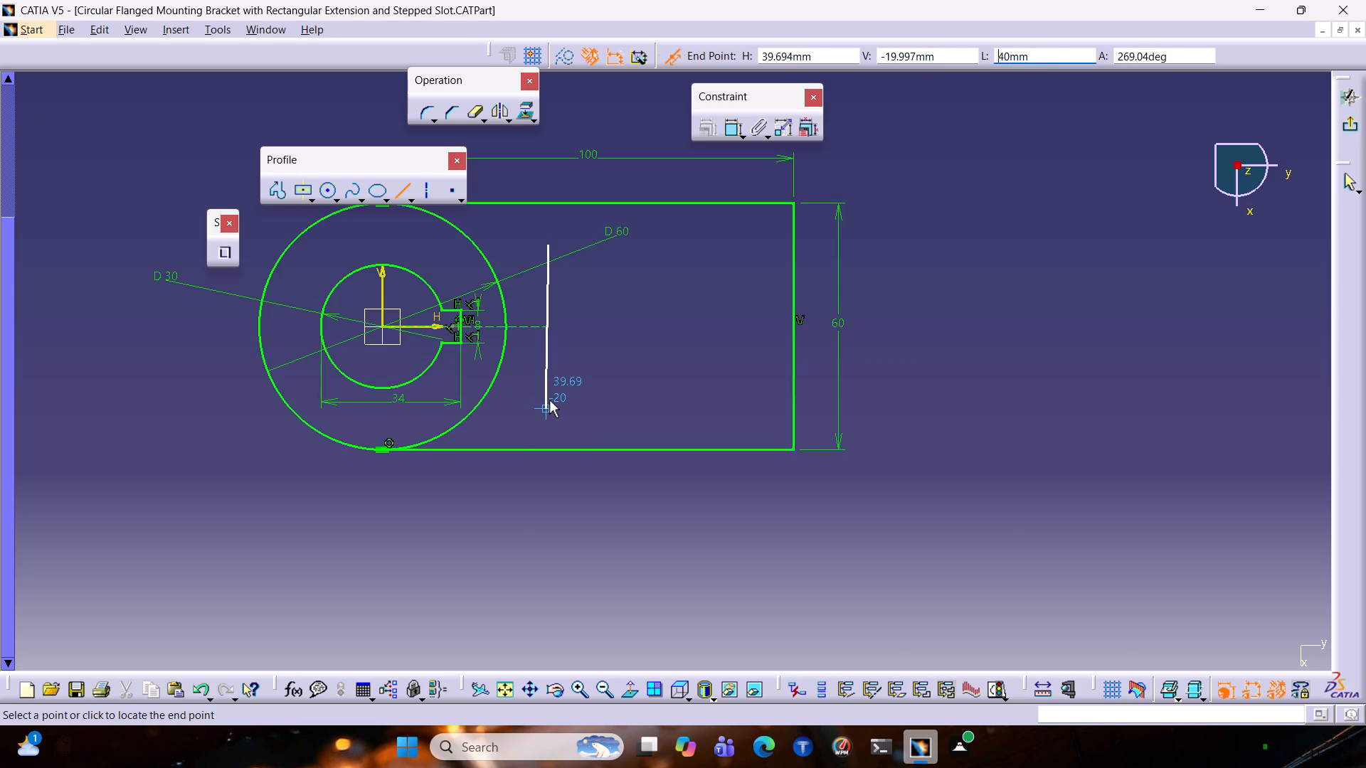
scroll(549, 400, "down", 1)
left_click(547, 407)
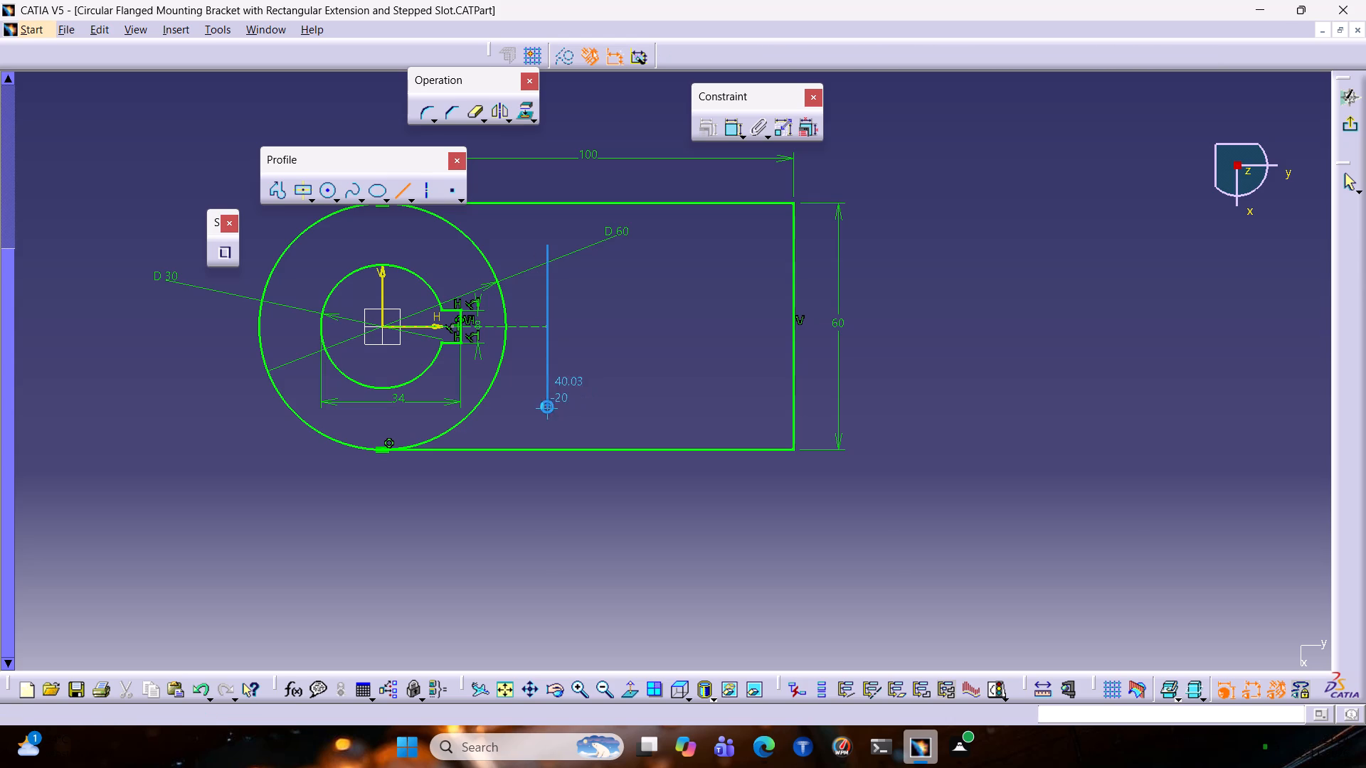
Draw two horizontal profile lines from the upper and lower ends of the 40 mm line to the extension's vertical end edge.
left_click(275, 183)
left_click(549, 249)
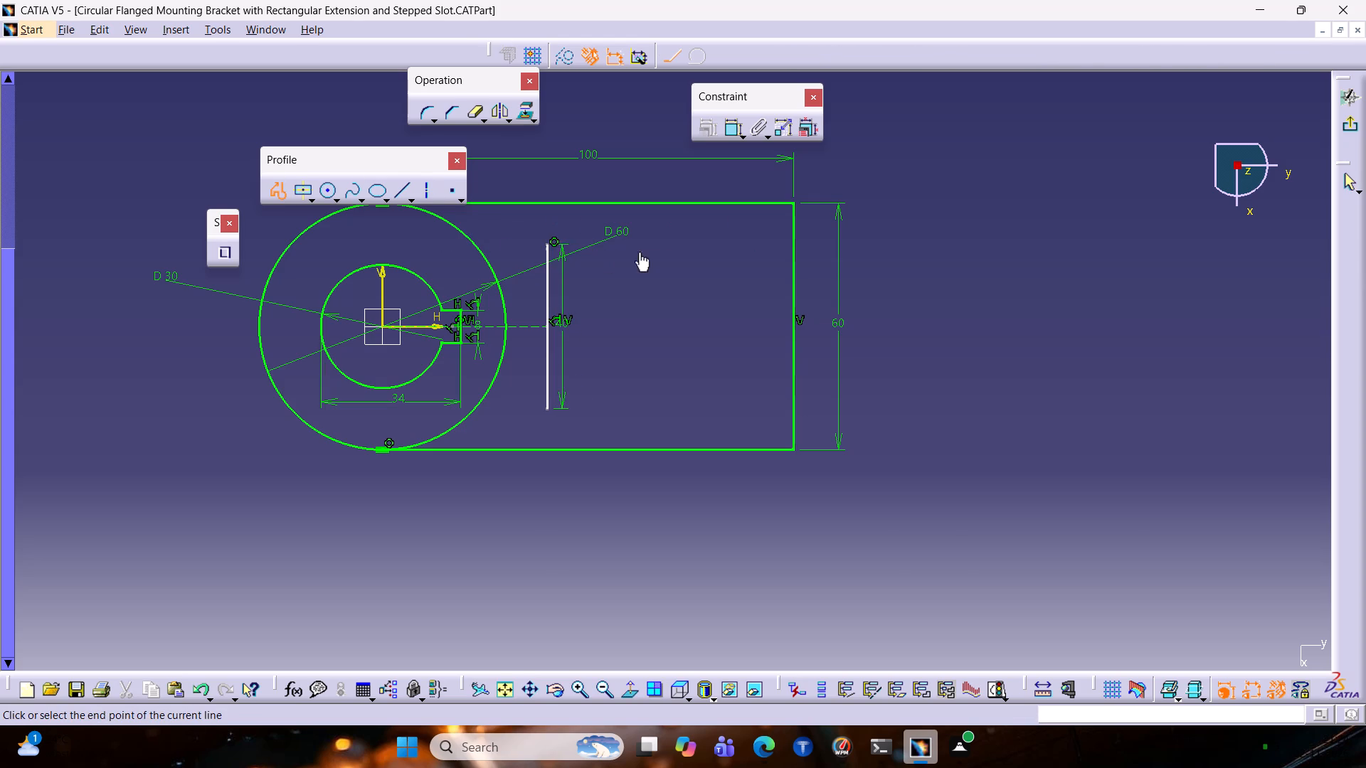
left_click(793, 248)
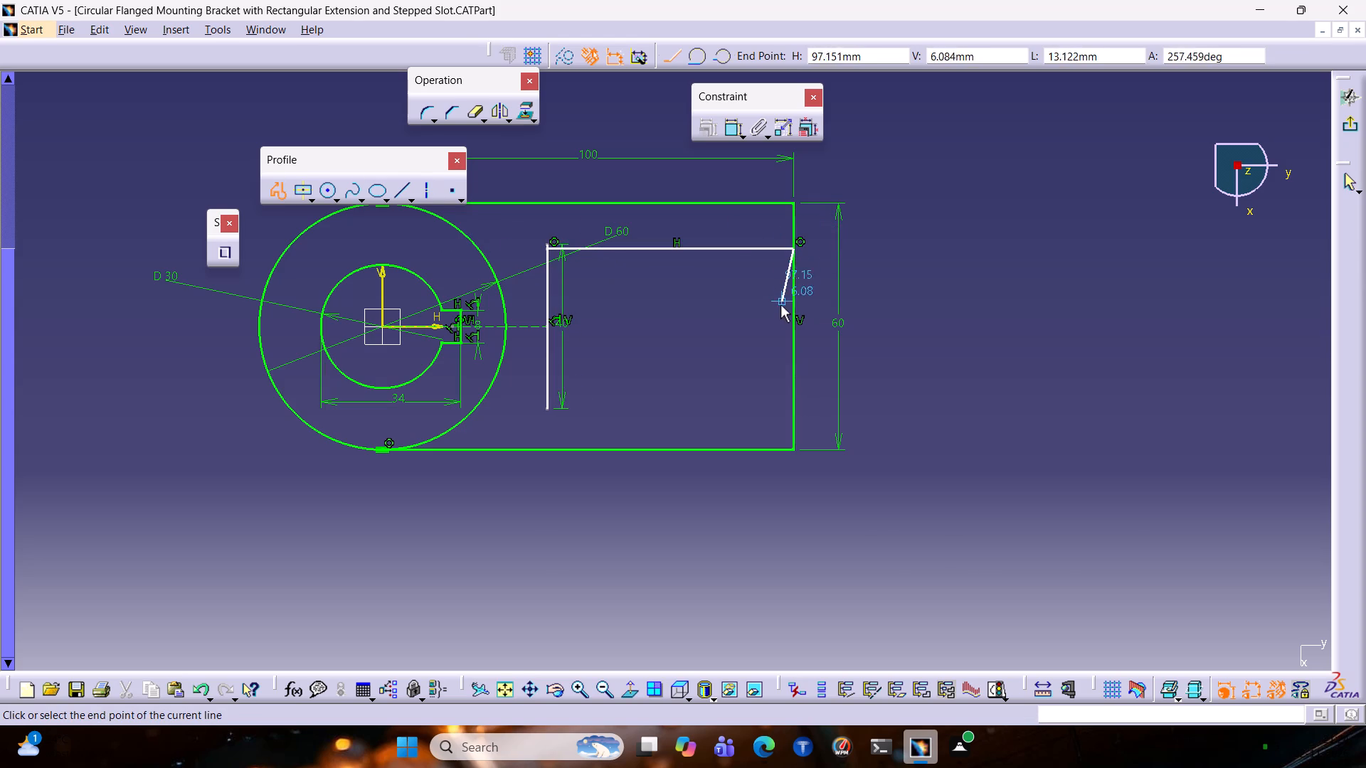
key("Escape")
key("Escape")
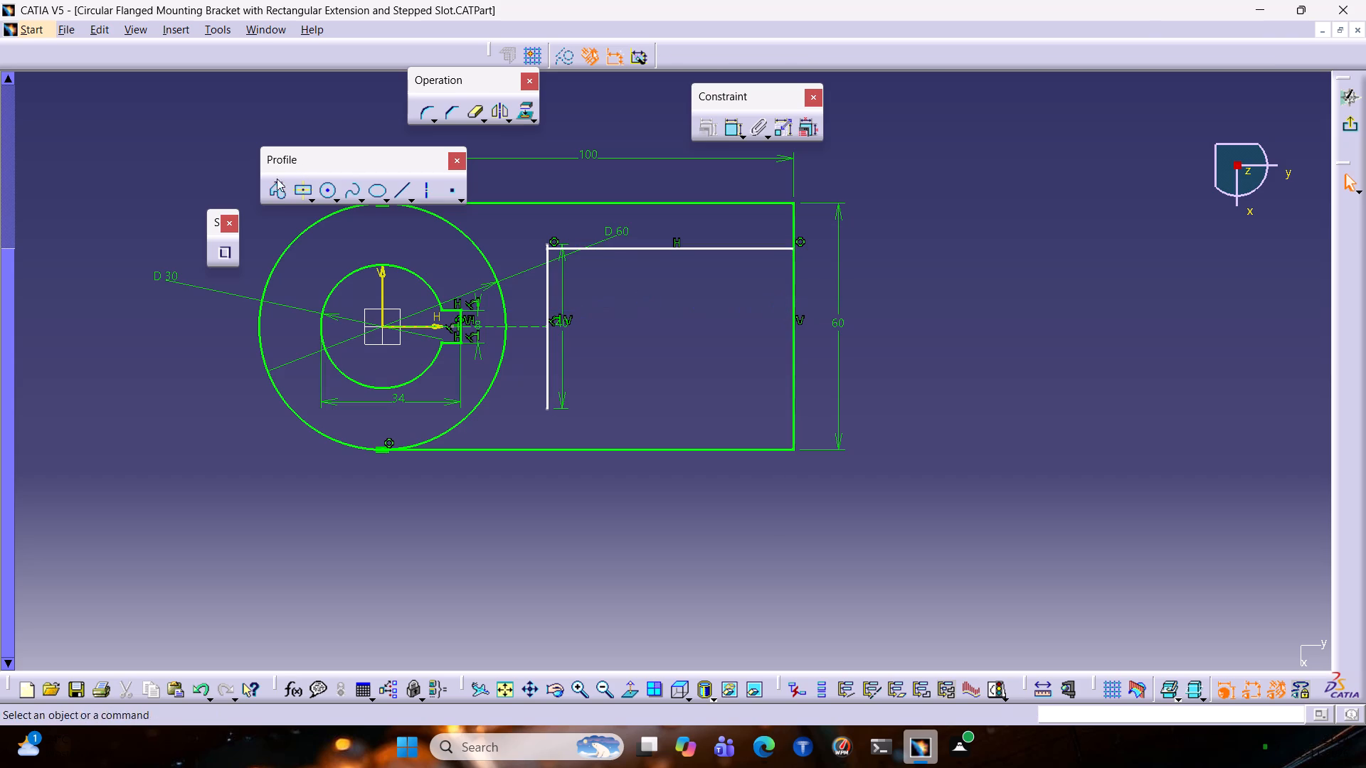
left_click(277, 187)
left_click(550, 410)
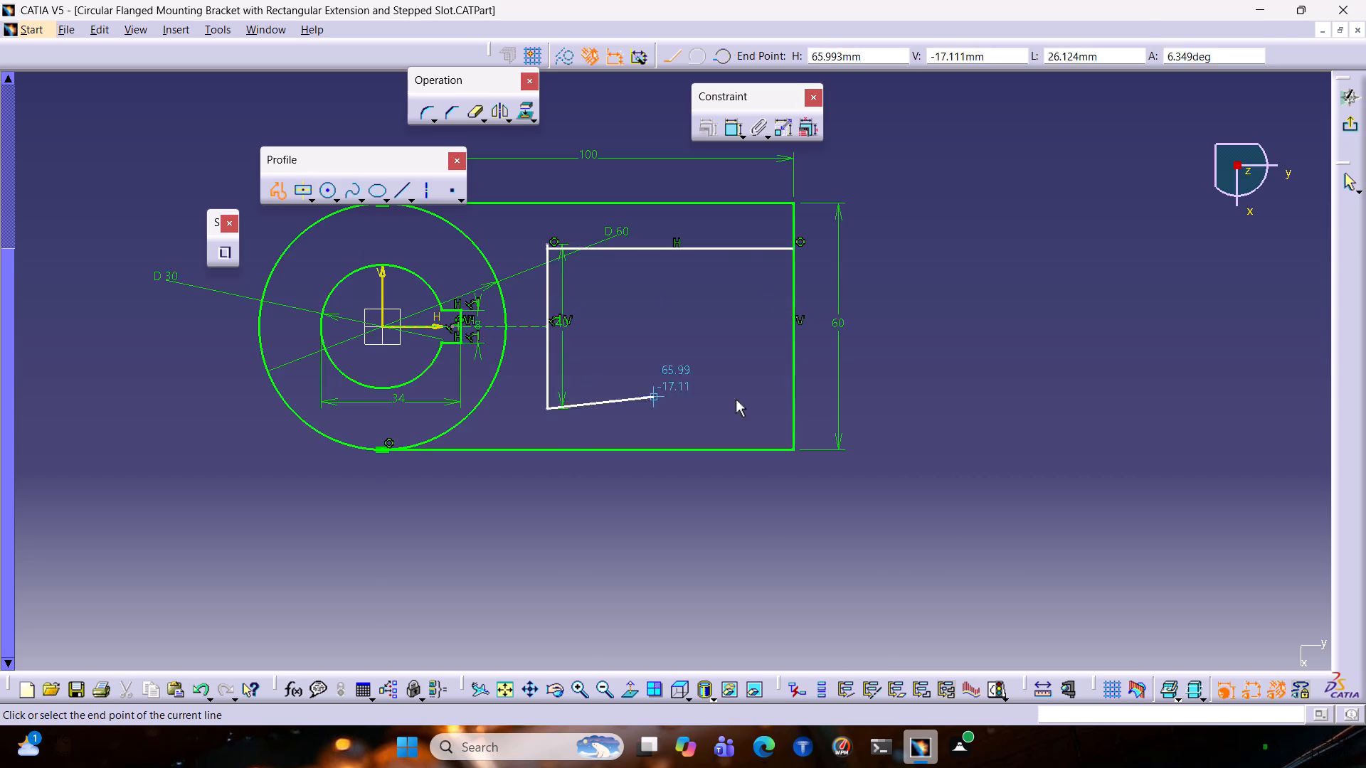
left_click(792, 410)
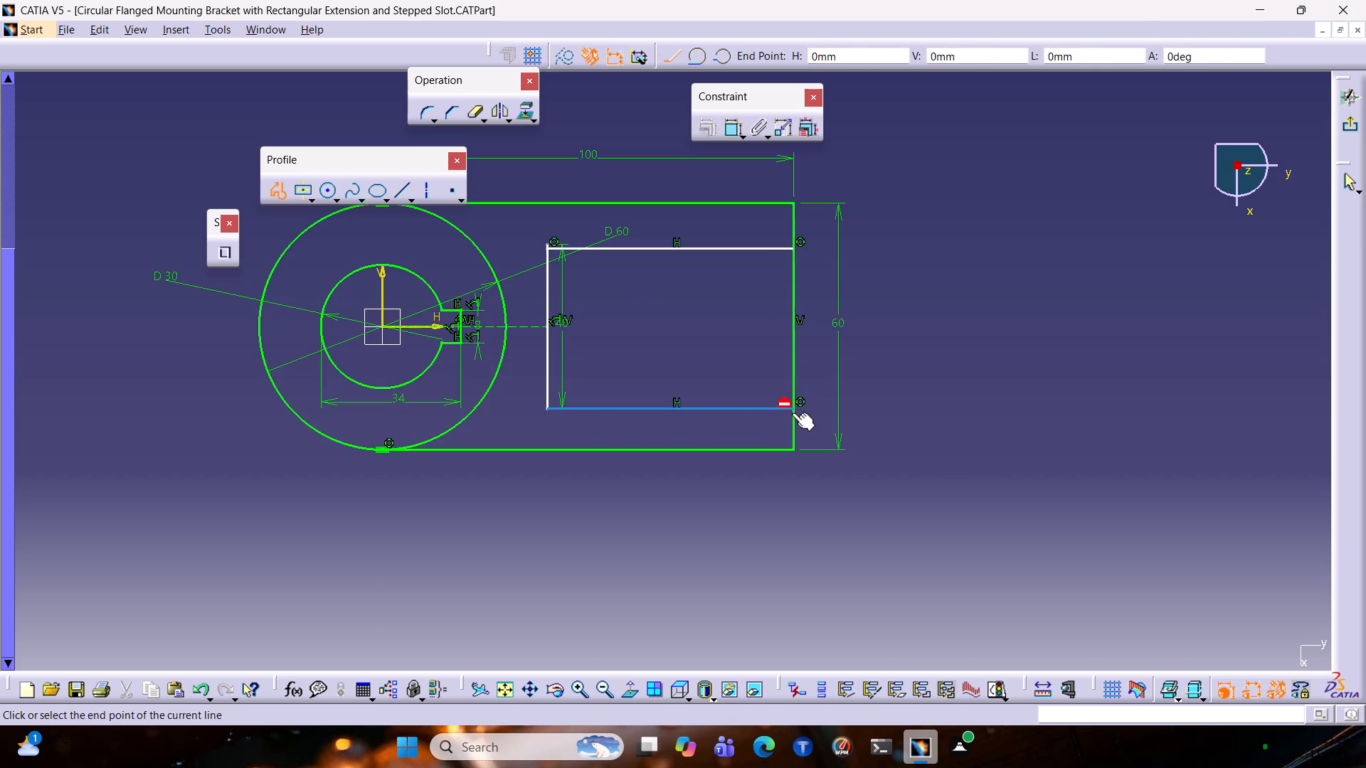
key("Escape")
key("Escape")
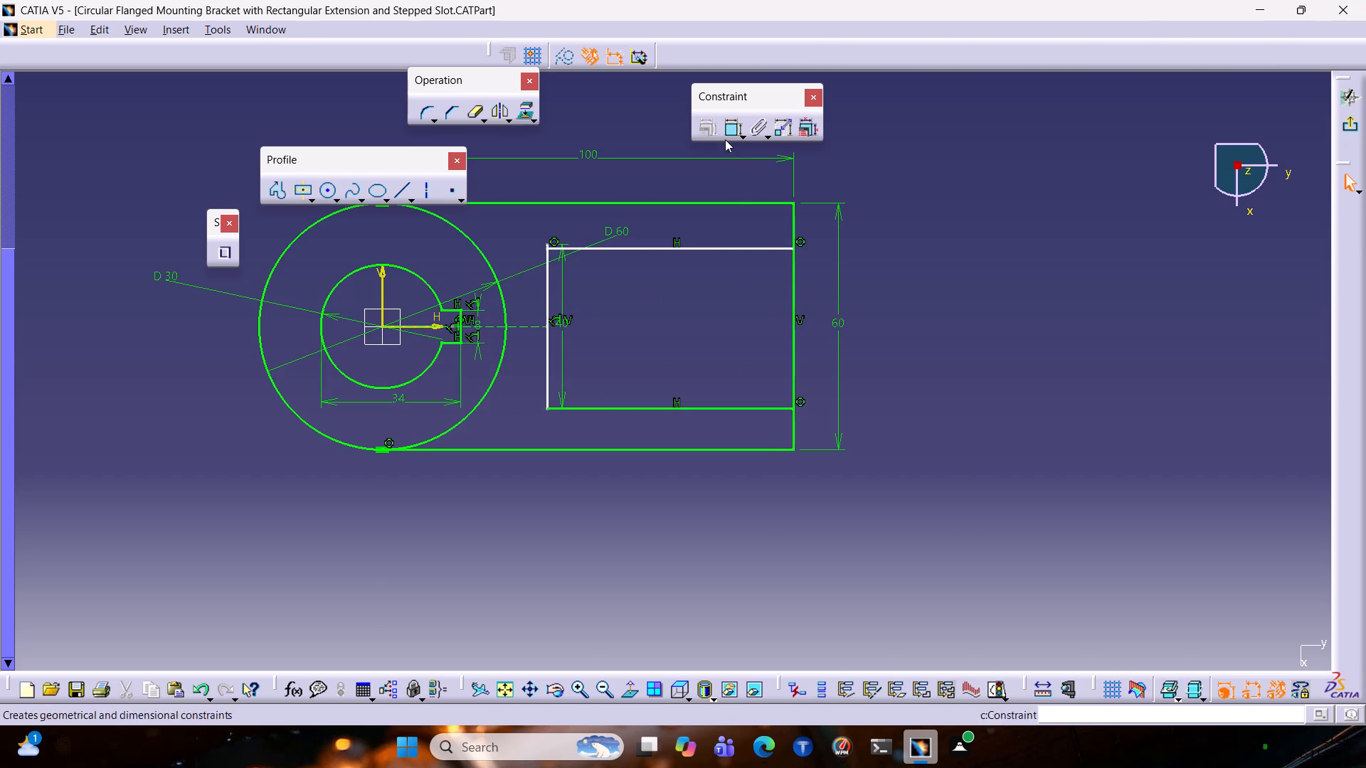
Dimension the inner rectangle's lower horizontal line and set its length to 60 mm.
left_click(725, 139)
left_click(690, 247)
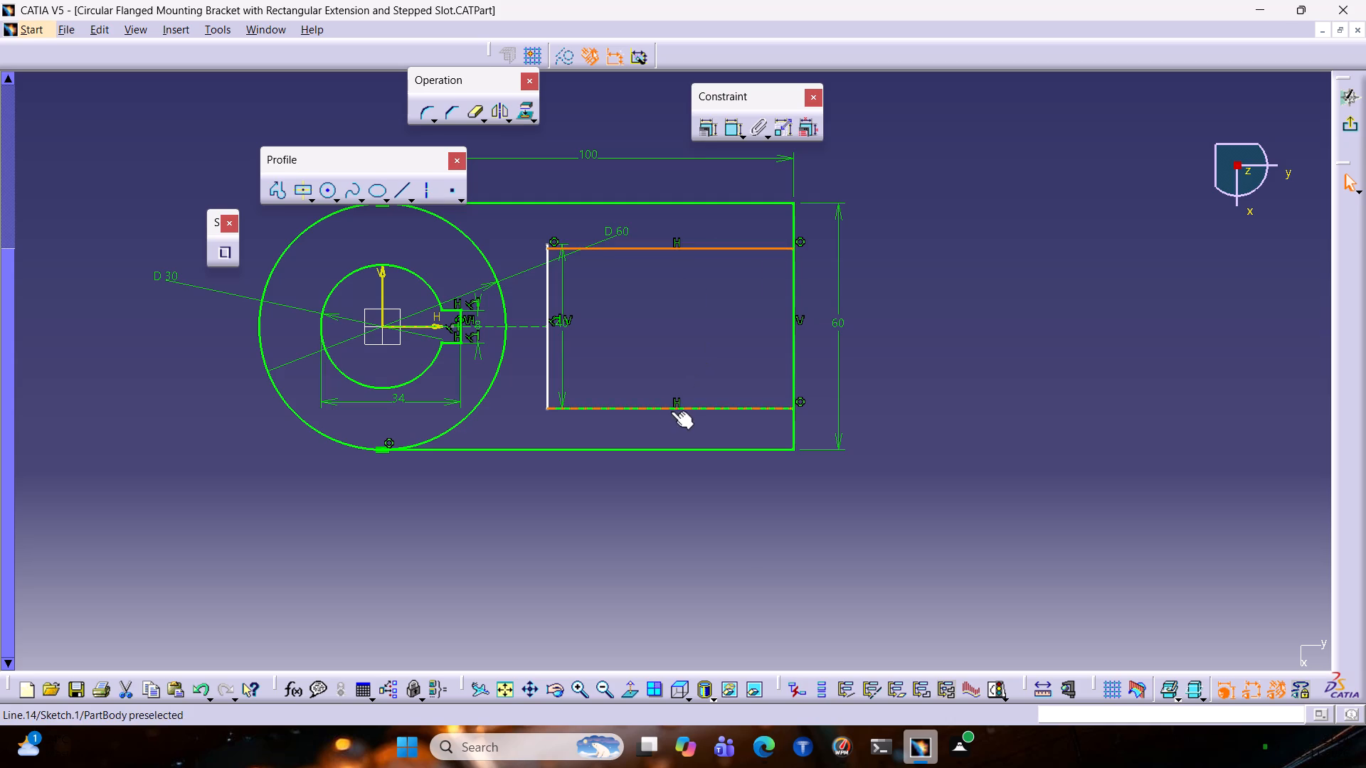
left_click(671, 411)
left_click(727, 130)
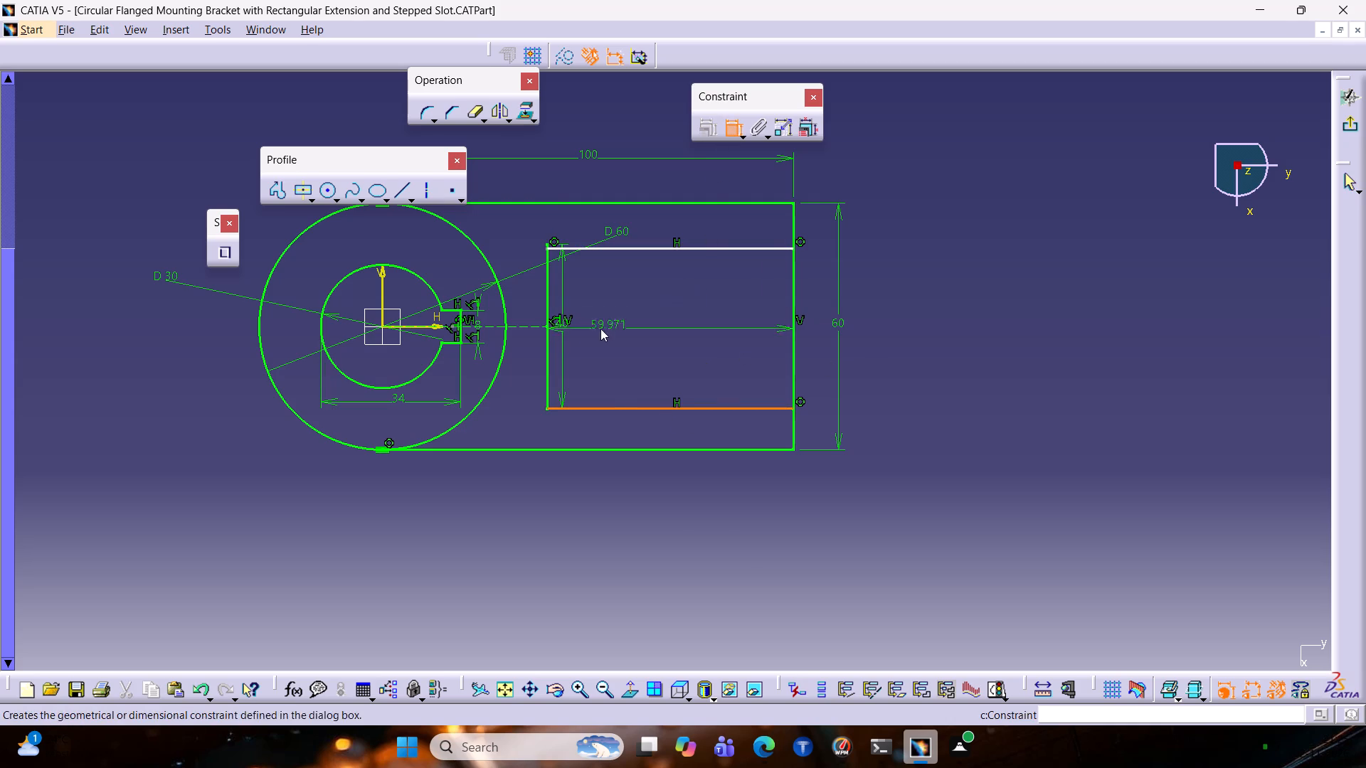
triple_click(623, 545)
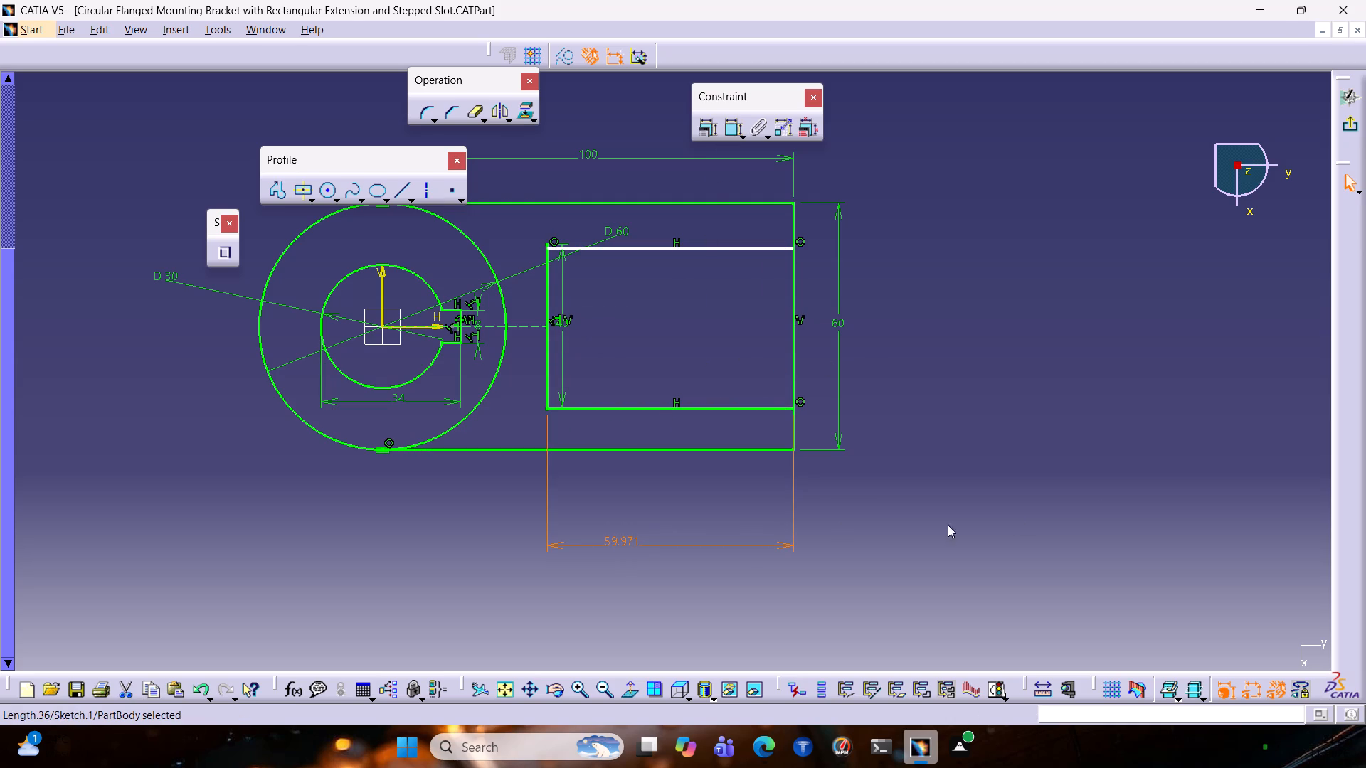
double_click(628, 546)
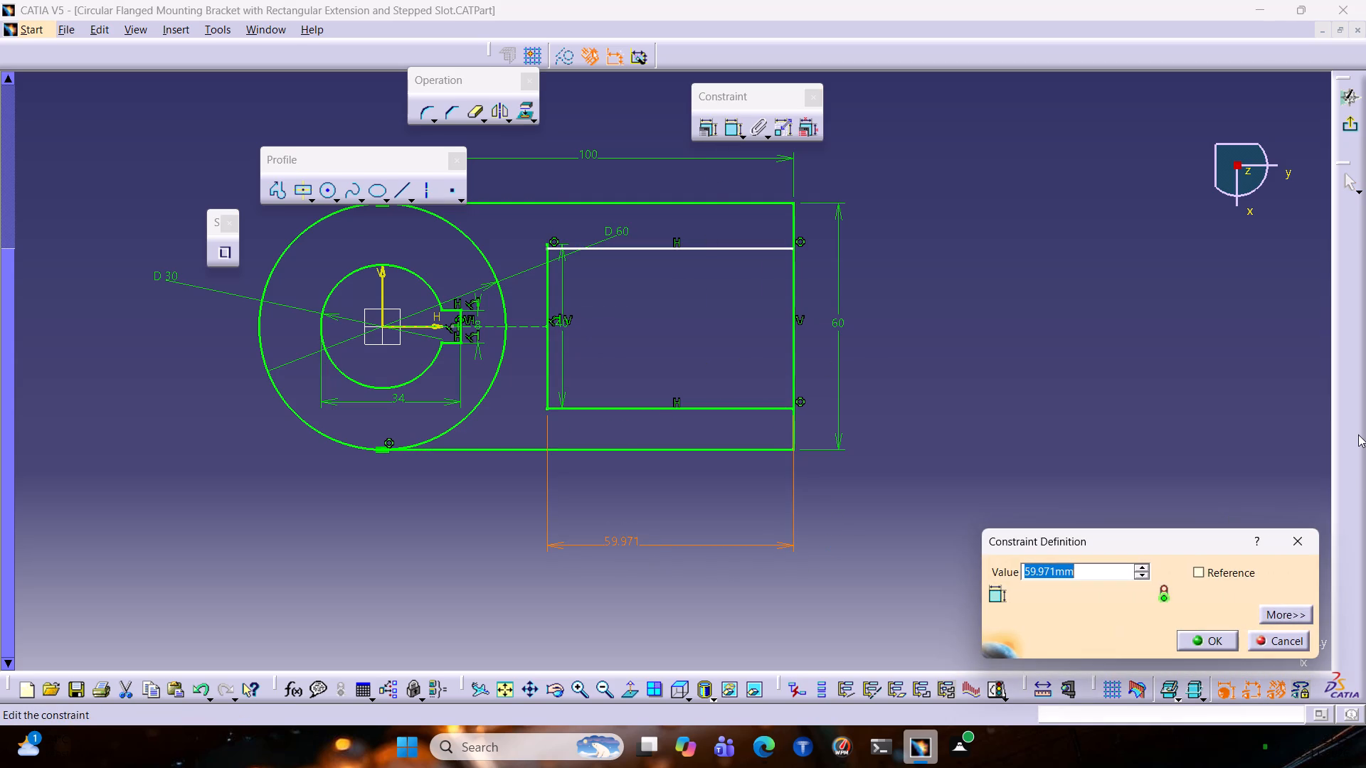
type("66")
key("BackSpace")
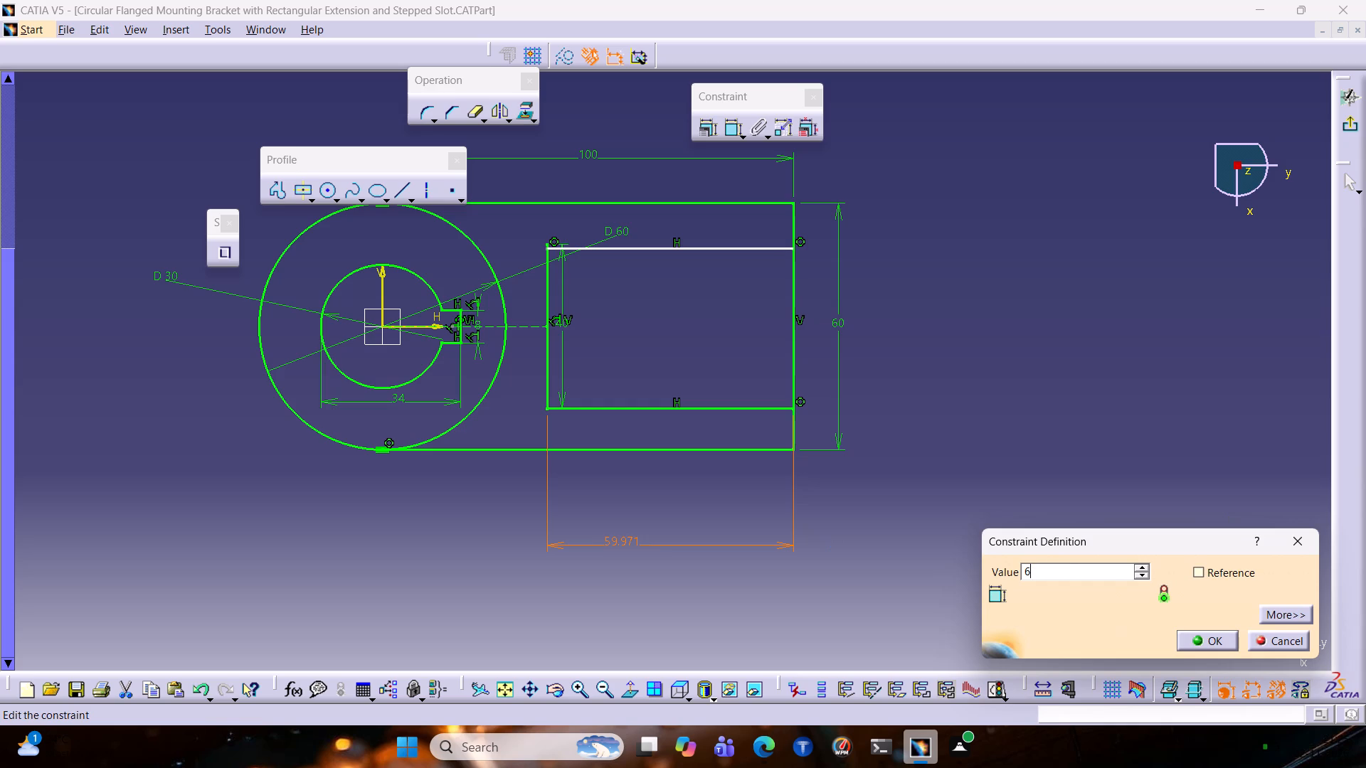
key("0")
key("Return")
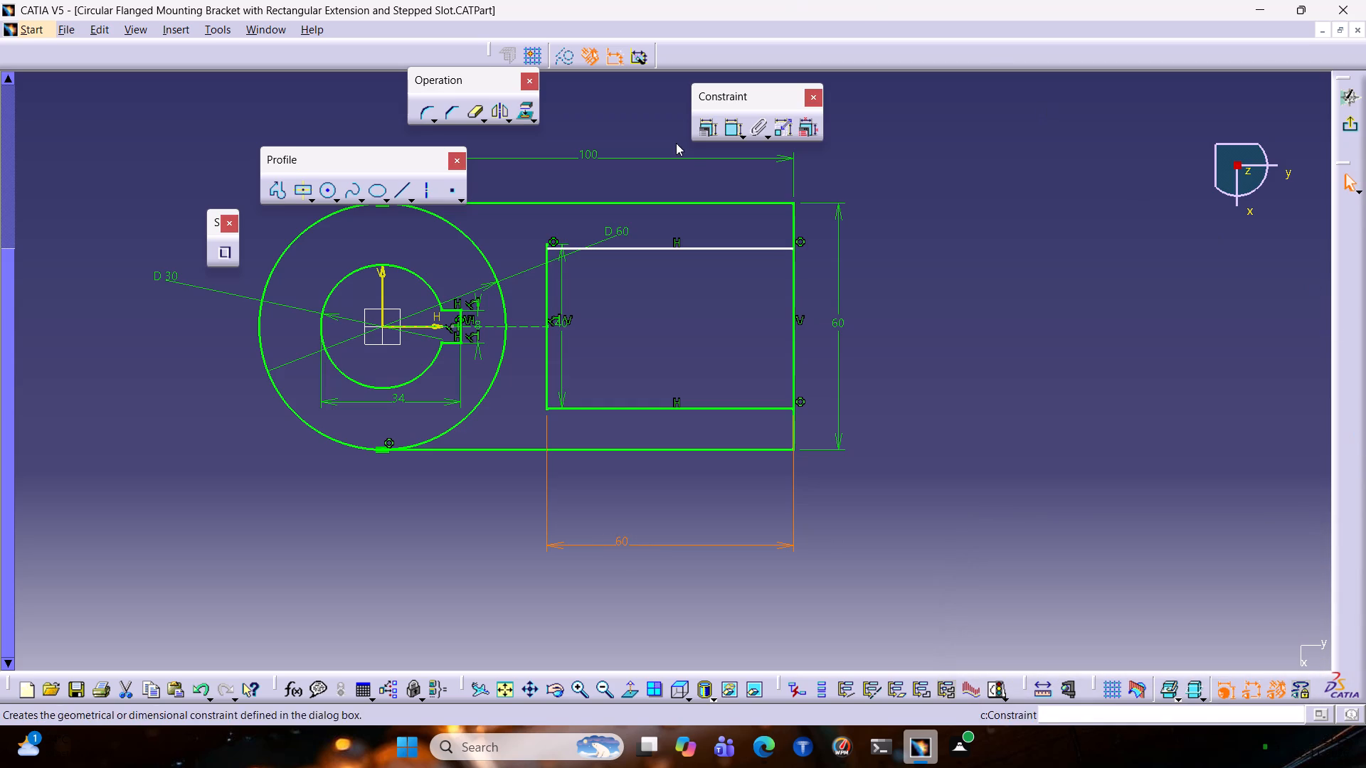
Constrain the distance between the extension's upper edge and the inner rectangle's upper line to 10 mm.
left_click(729, 139)
left_click(725, 201)
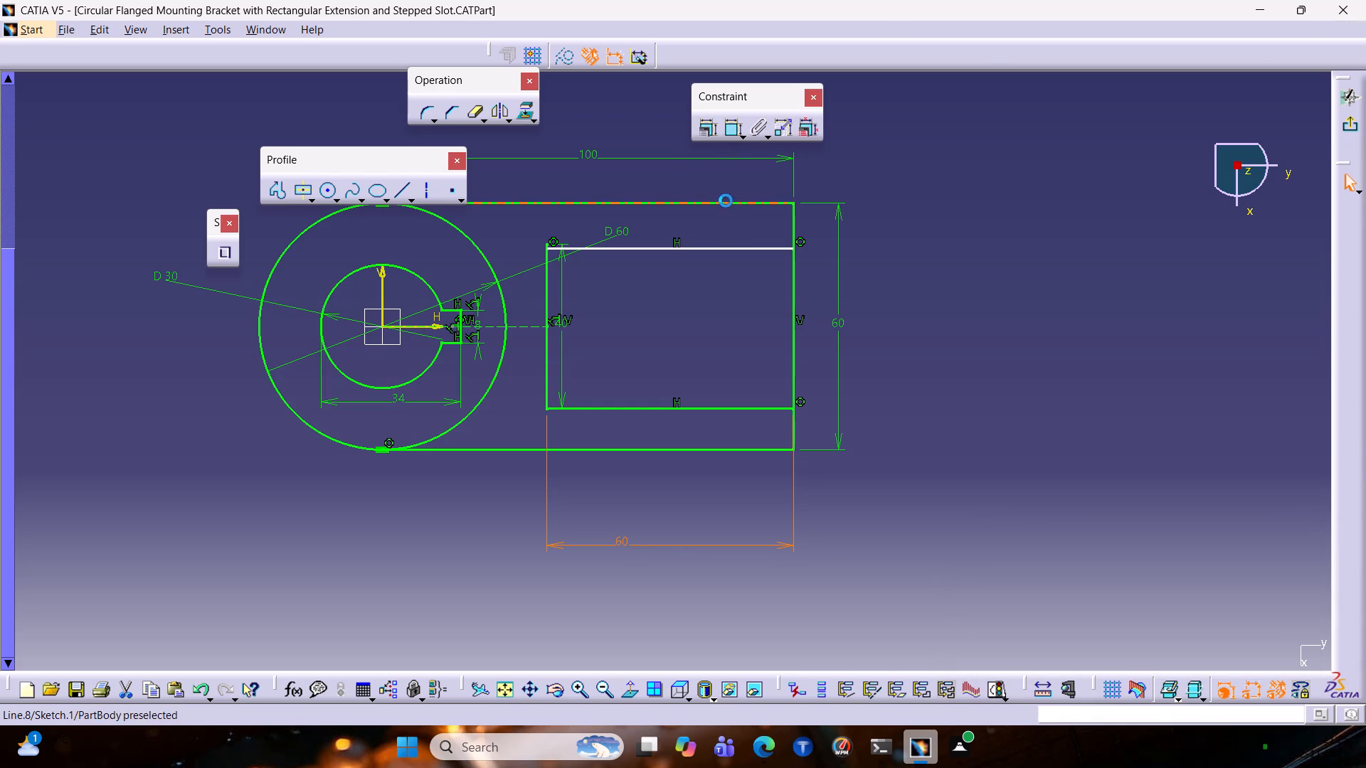
left_click(727, 124)
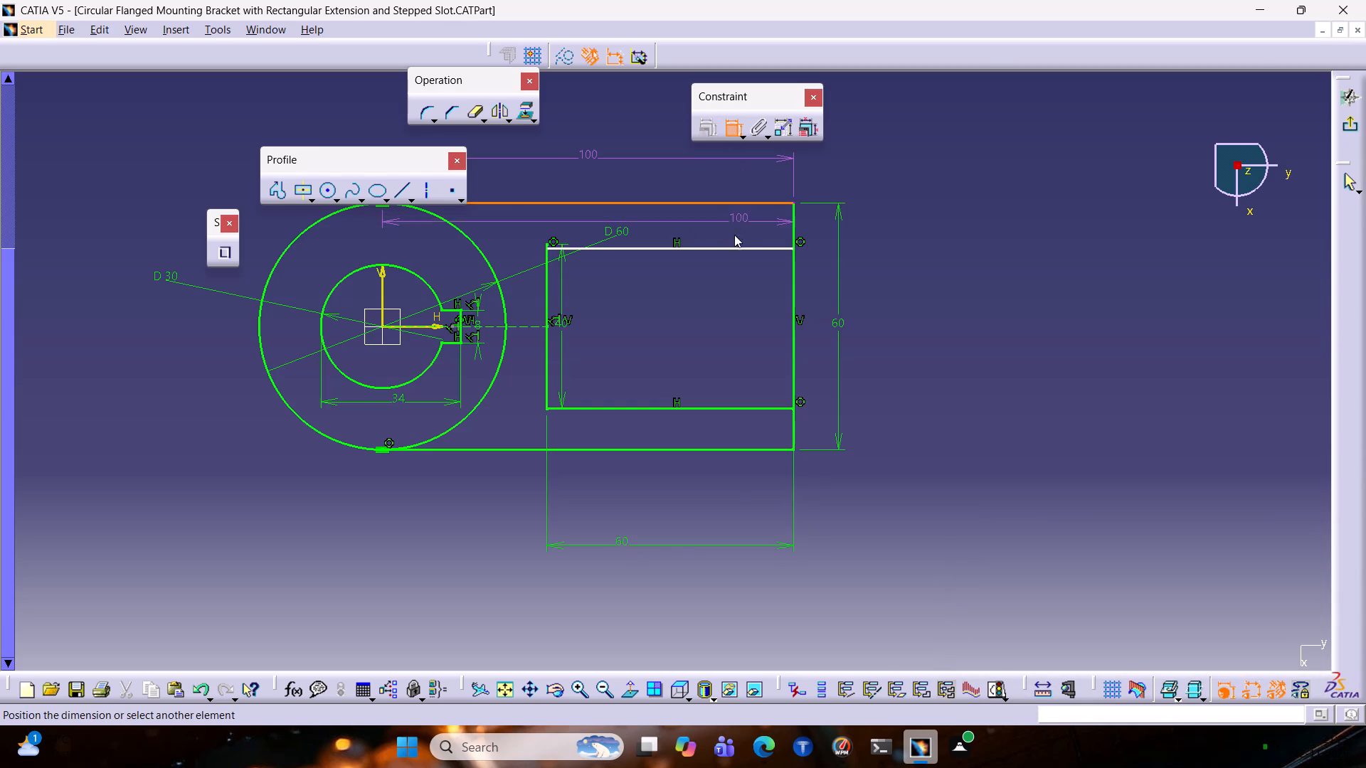
left_click(732, 251)
left_click(821, 232)
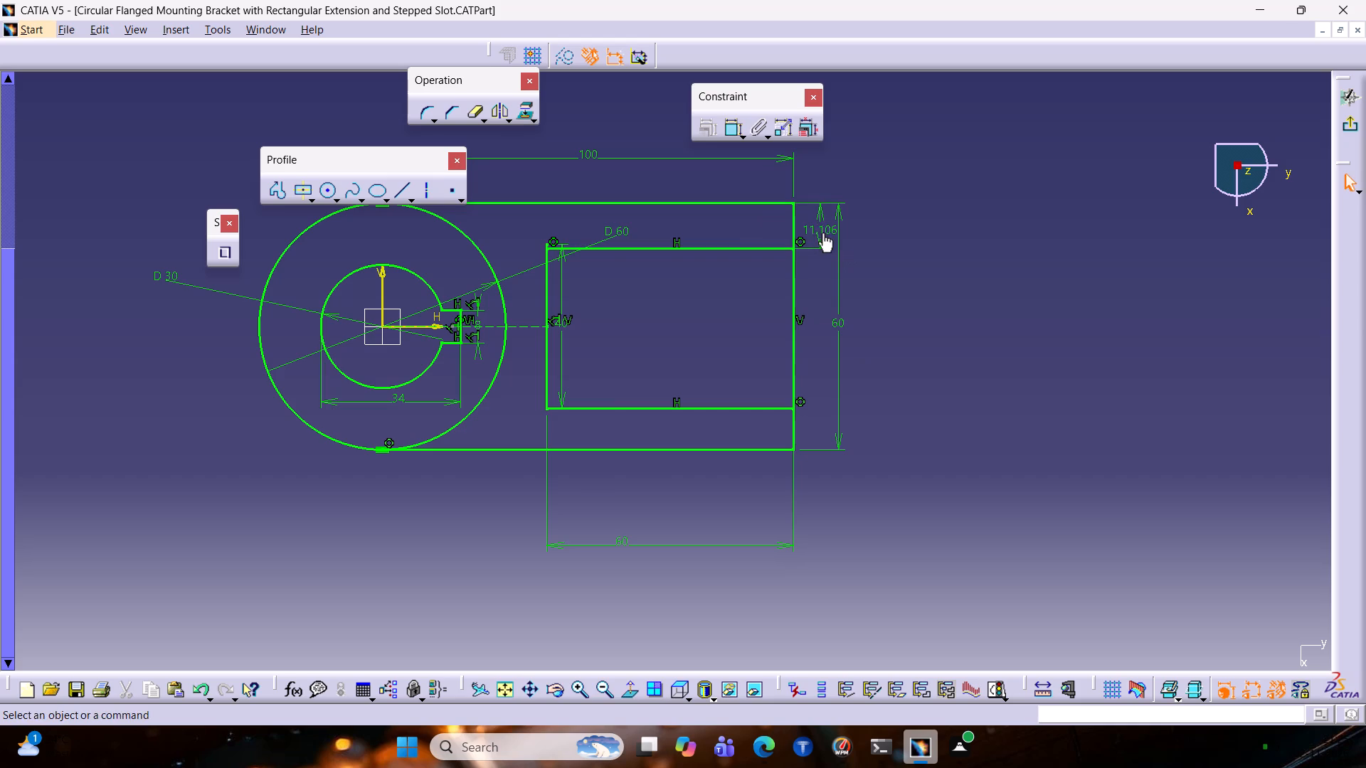
double_click(822, 231)
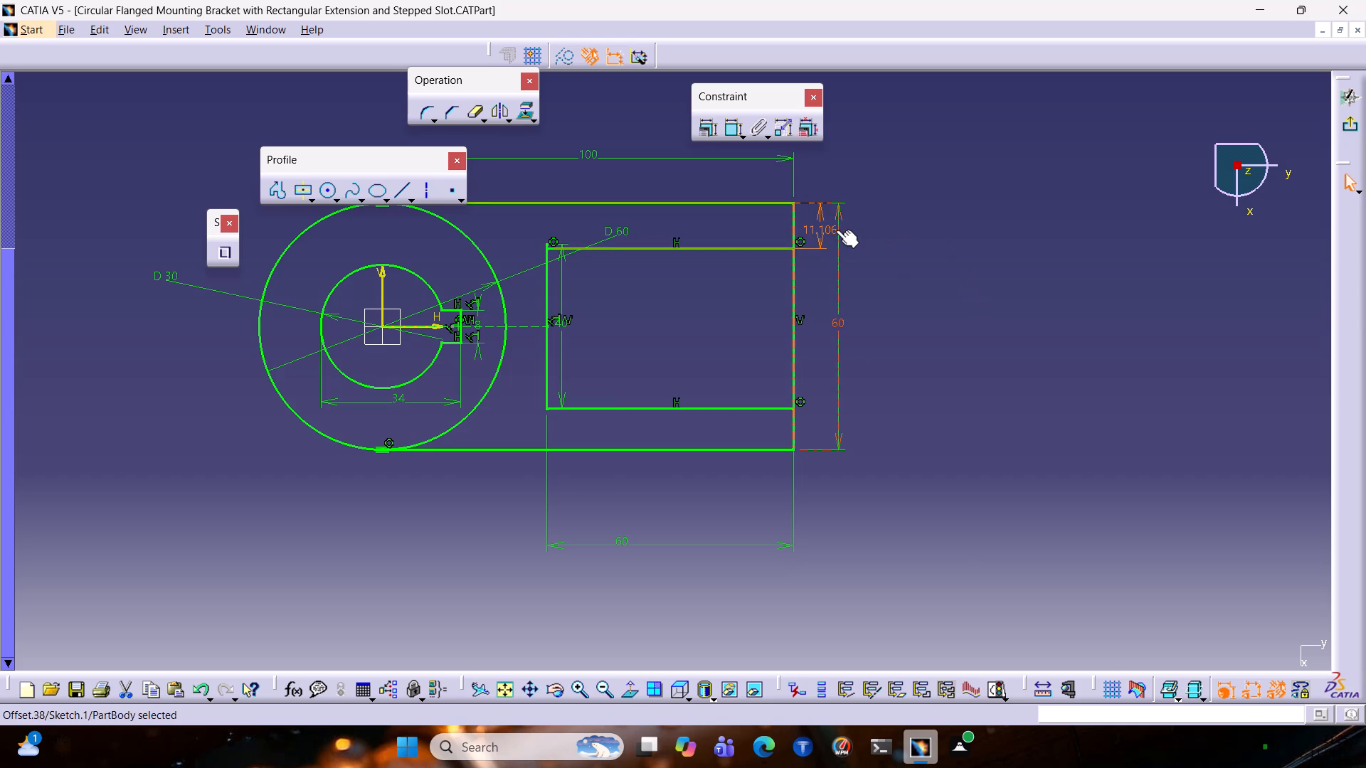
double_click(820, 225)
type("10")
key("Return")
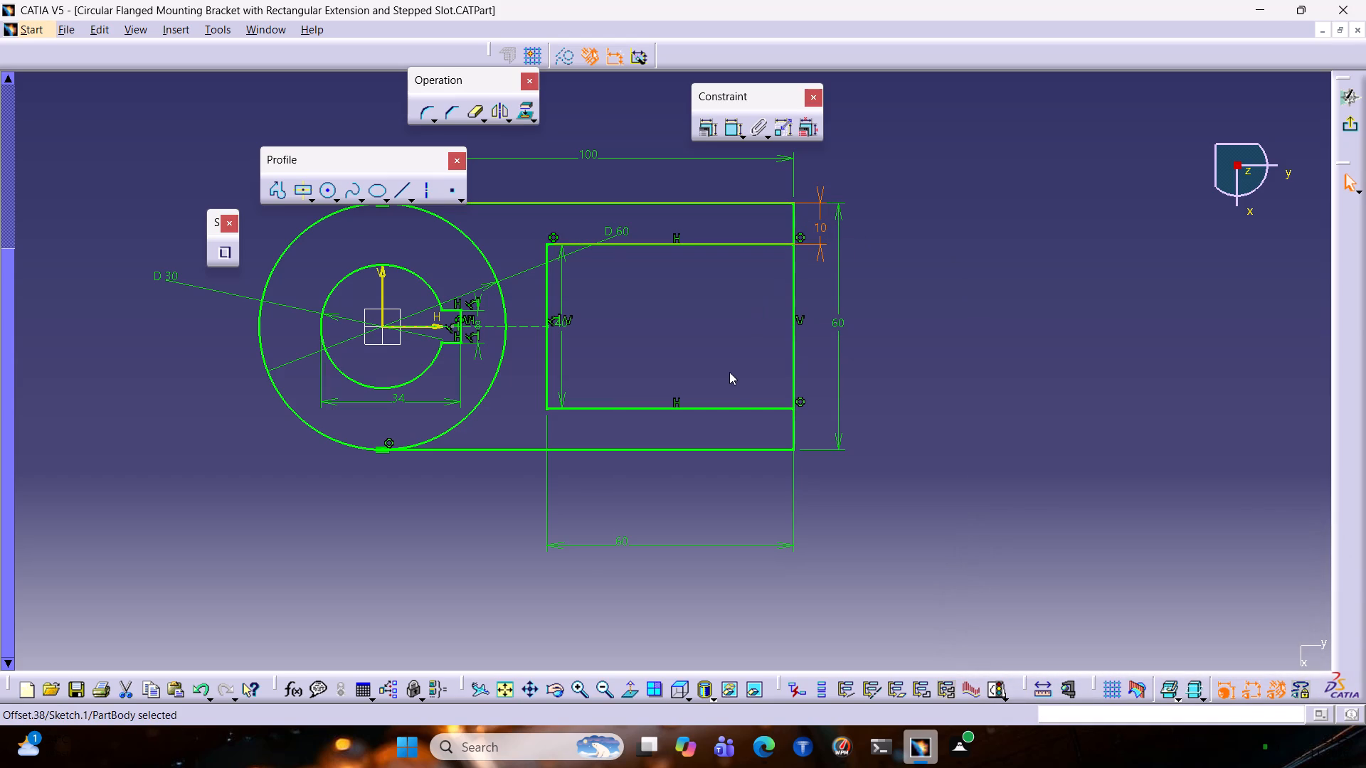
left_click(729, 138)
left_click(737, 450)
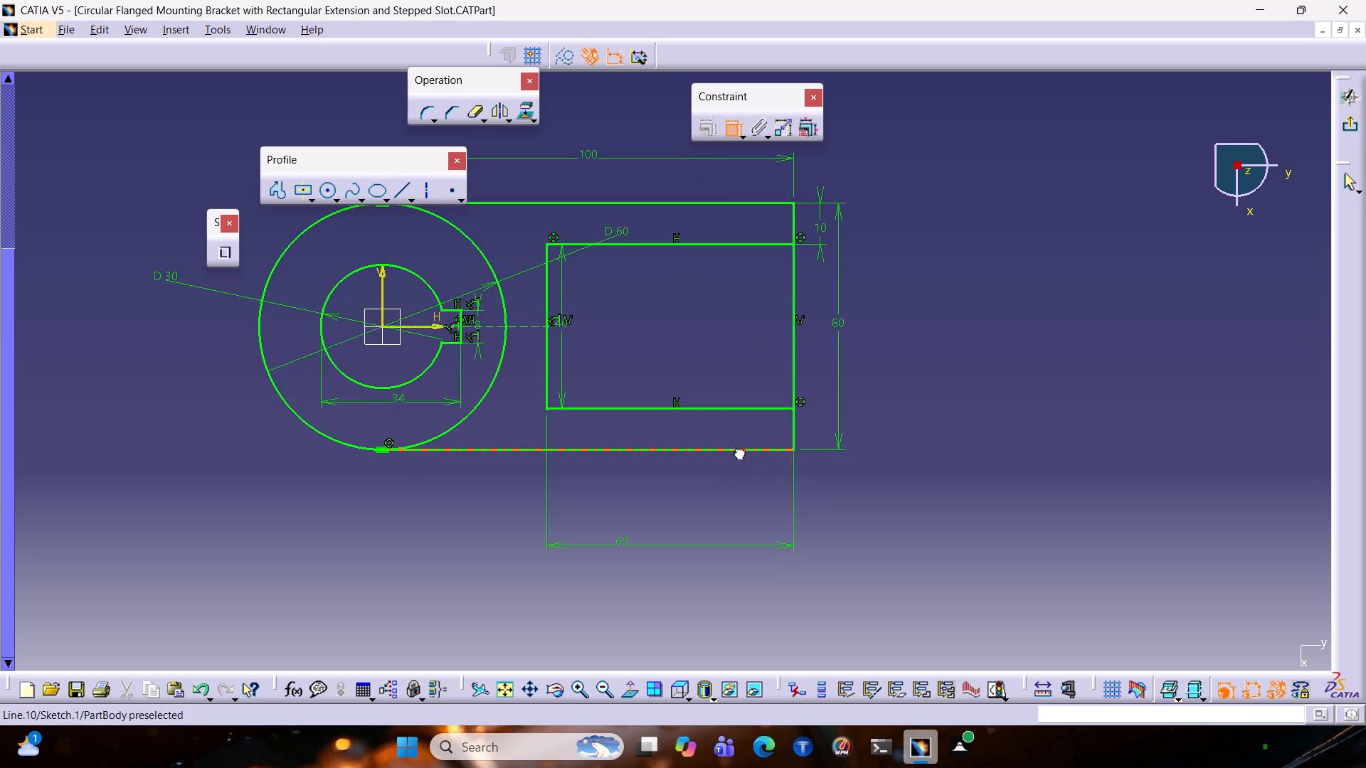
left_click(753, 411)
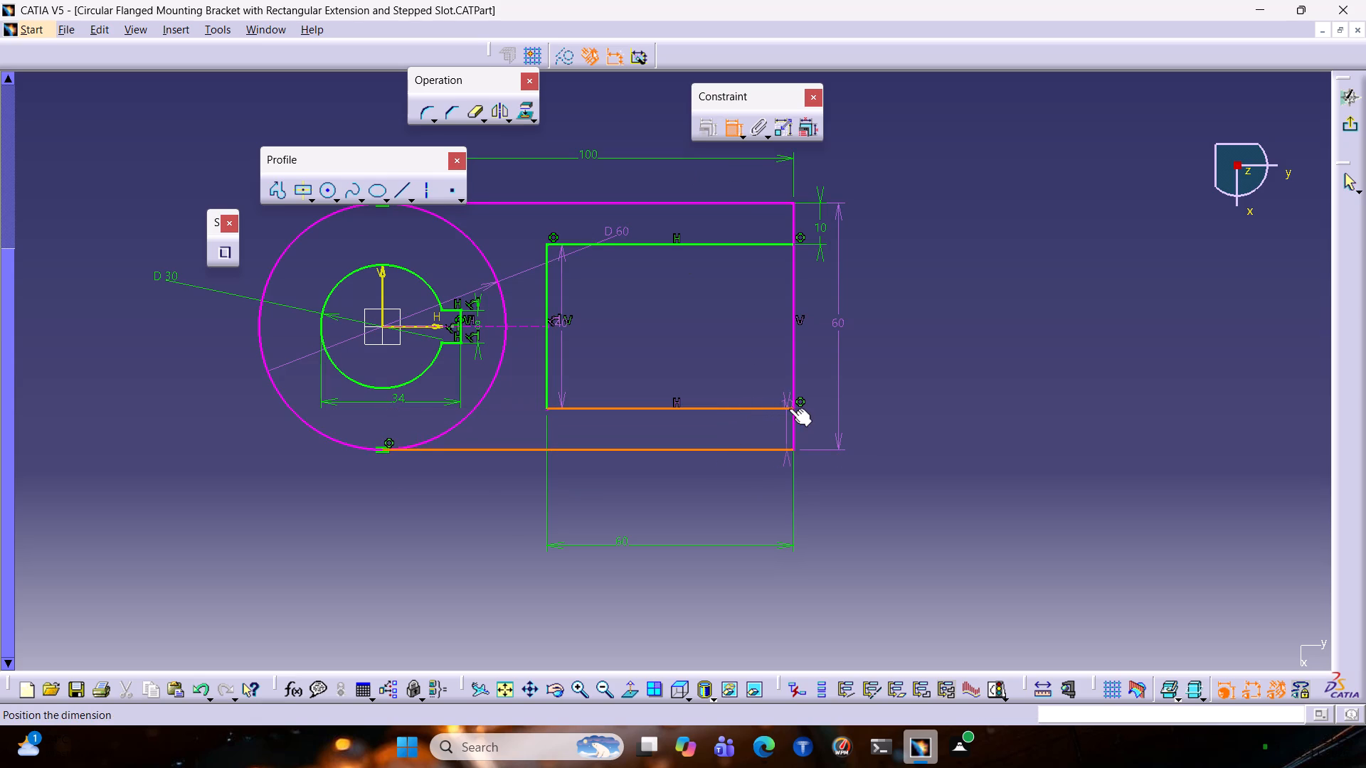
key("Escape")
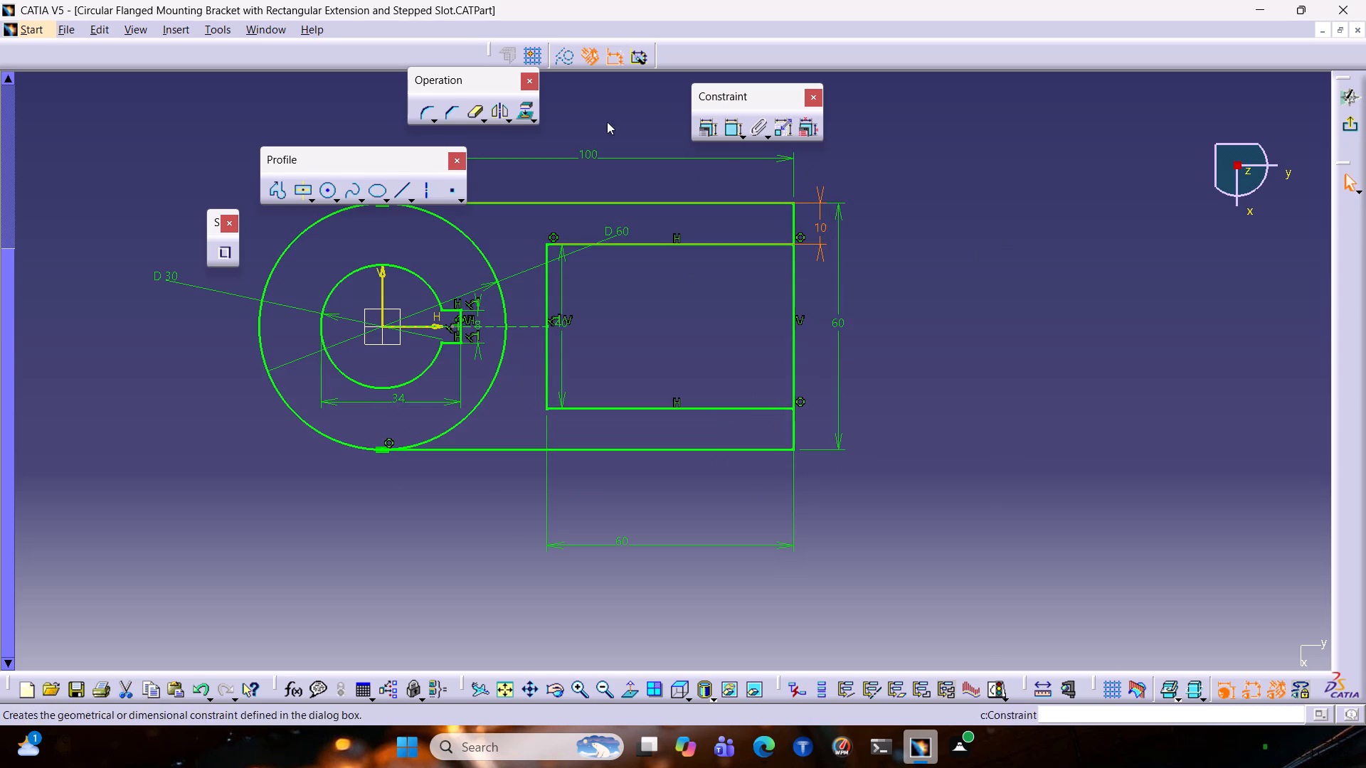
Break and keep the extension's end edge at the inner rectangle's corners and the outer circle, converting the edge's length constraint into a distance.
double_click(475, 119)
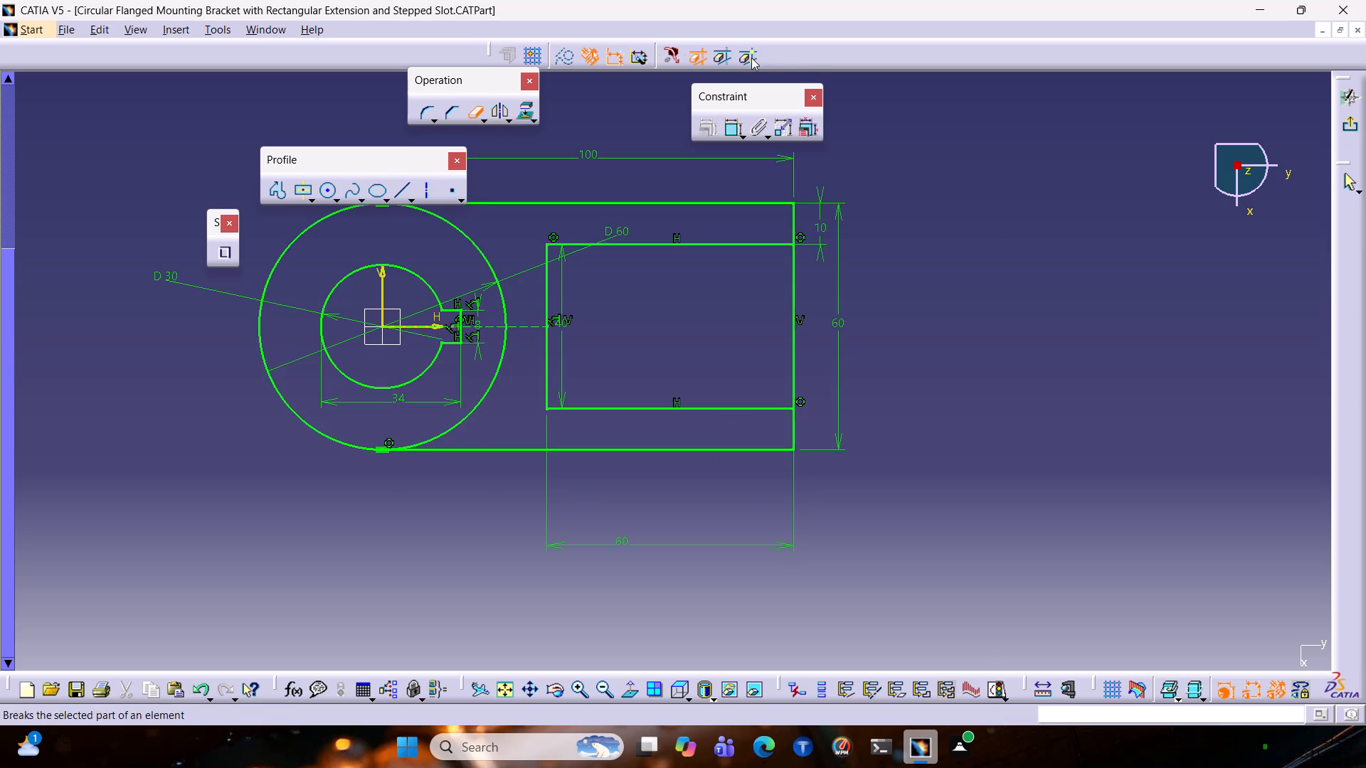
left_click(749, 58)
left_click(793, 213)
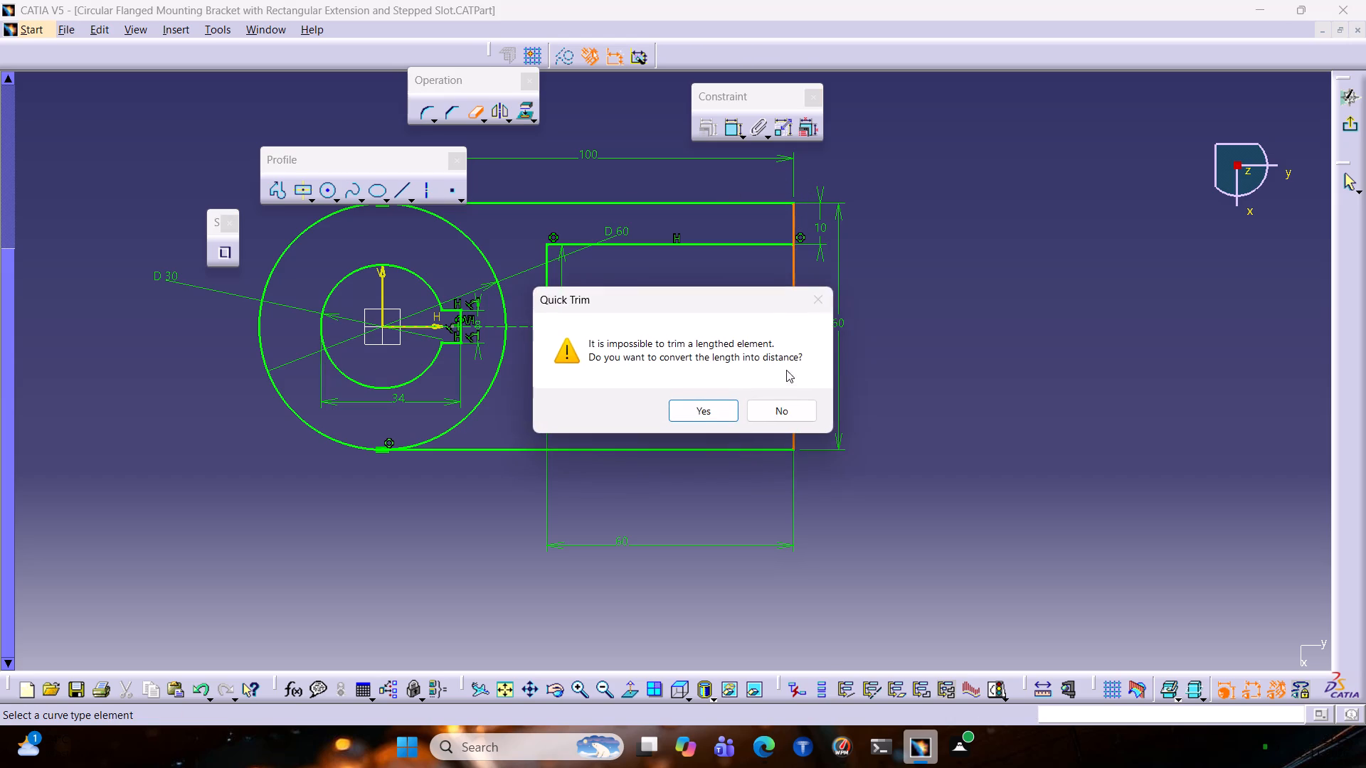
left_click(701, 412)
left_click(795, 425)
left_click(790, 425)
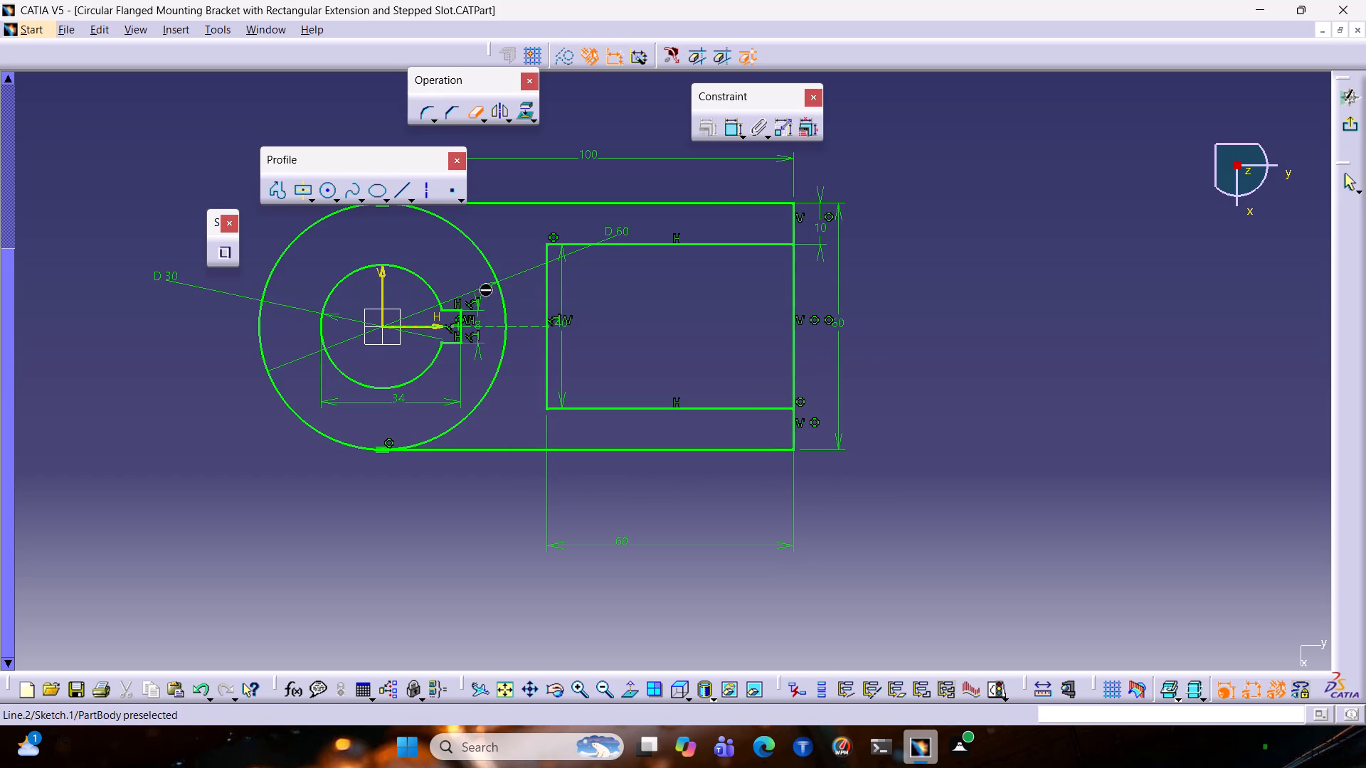
left_click(491, 262)
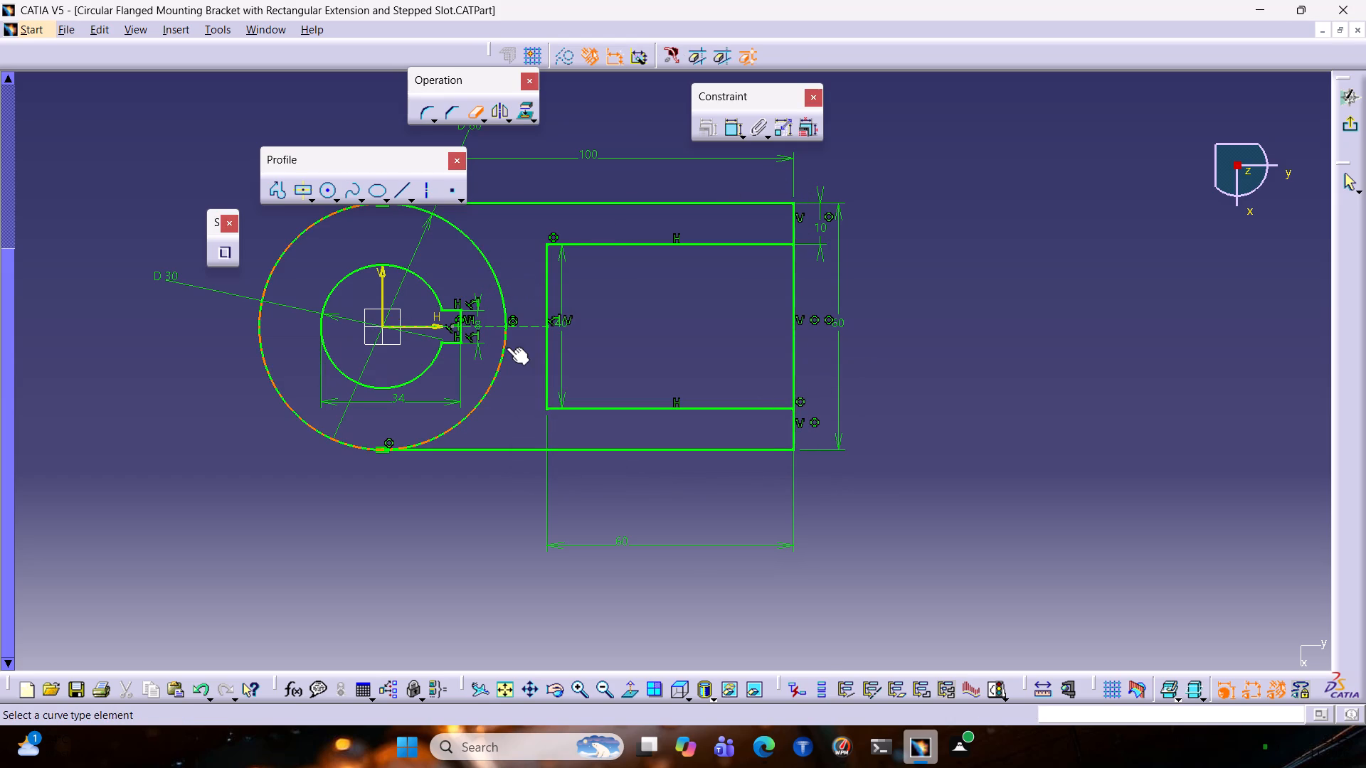
left_click(506, 346)
left_click(1345, 129)
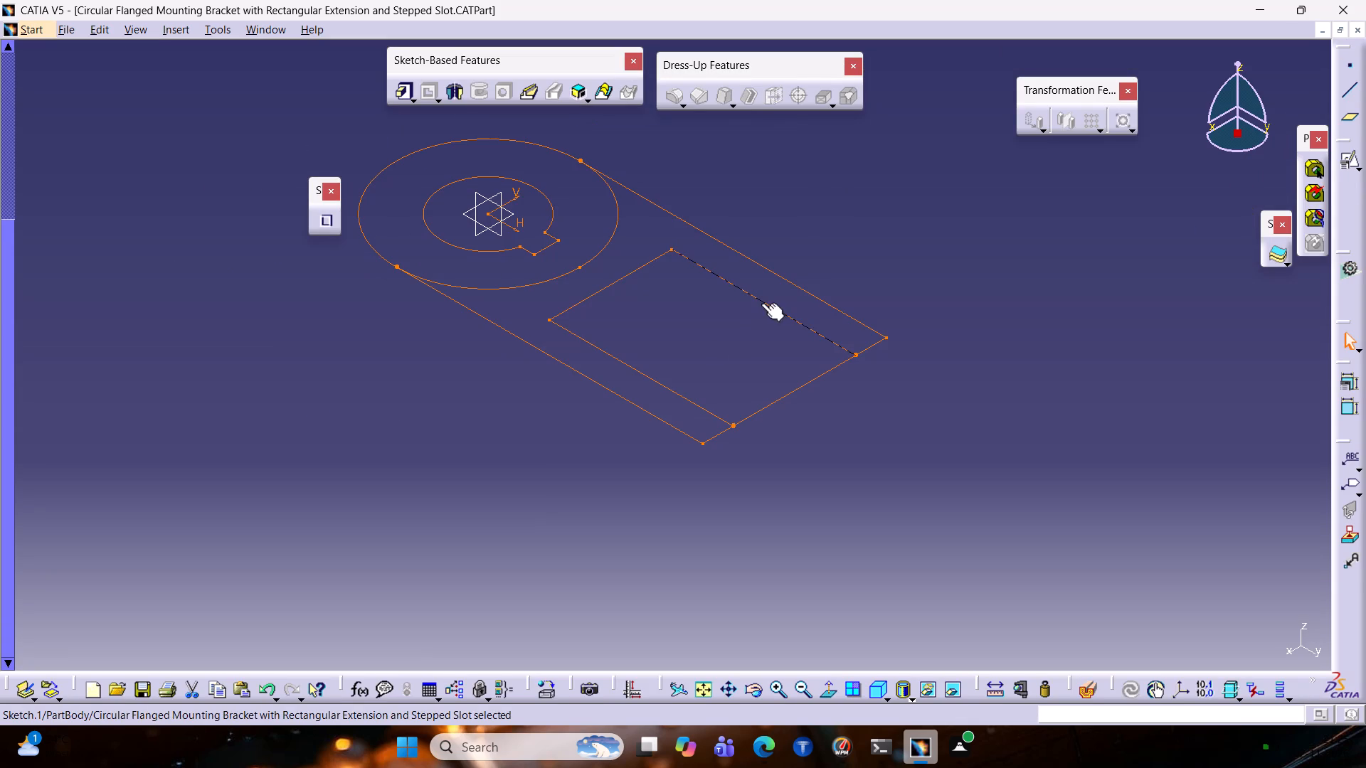
Reopen the sketch and draw a circle about 21 mm in diameter inside the inner rectangle, centred at H 70 mm, V 0 mm.
double_click(762, 302)
left_click(762, 302)
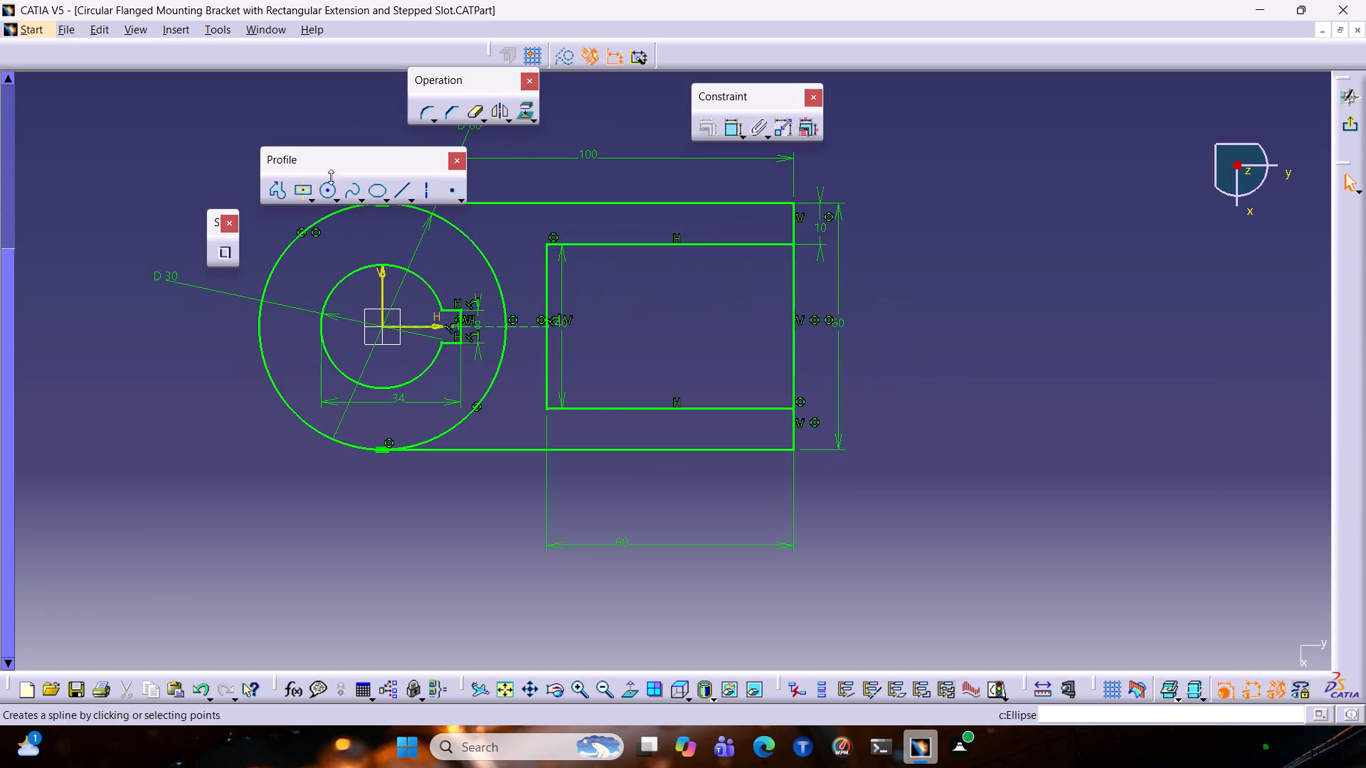
left_click(324, 187)
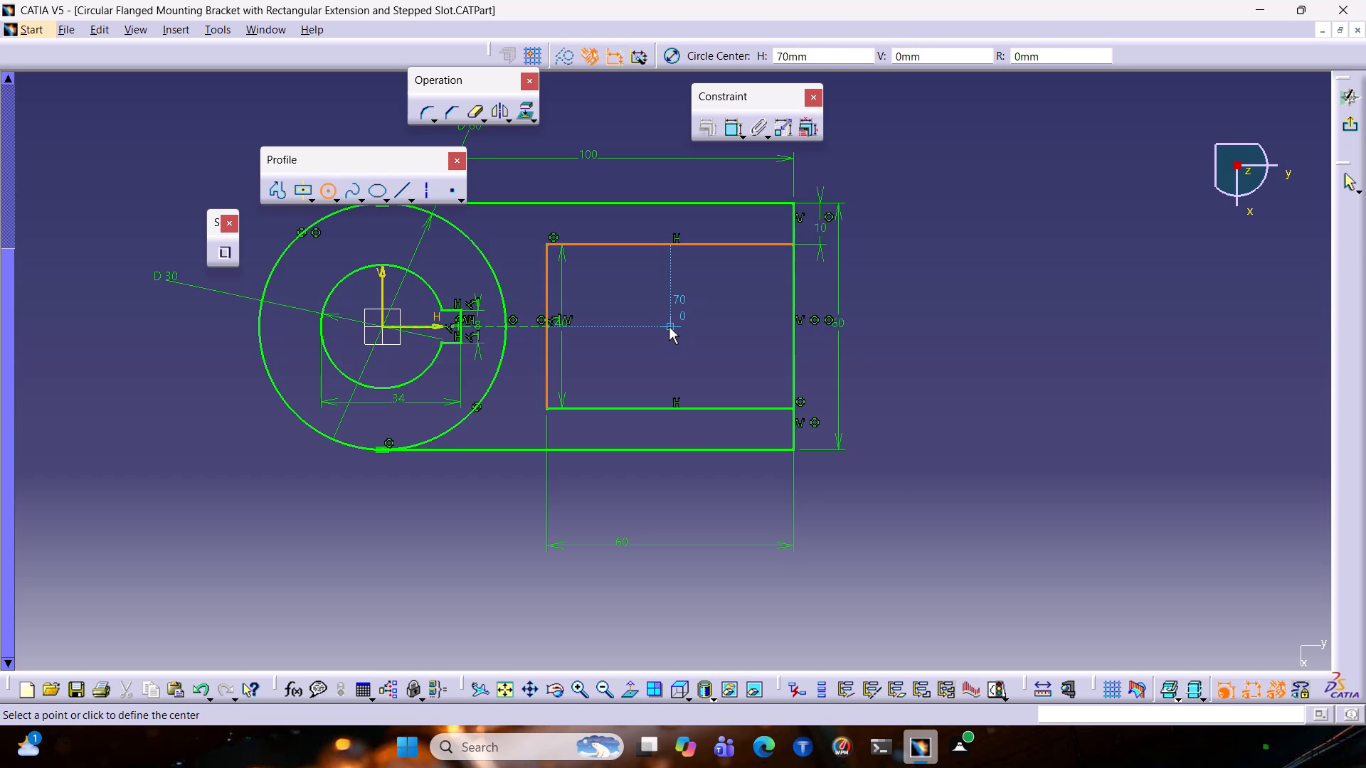
left_click(669, 327)
left_click(679, 368)
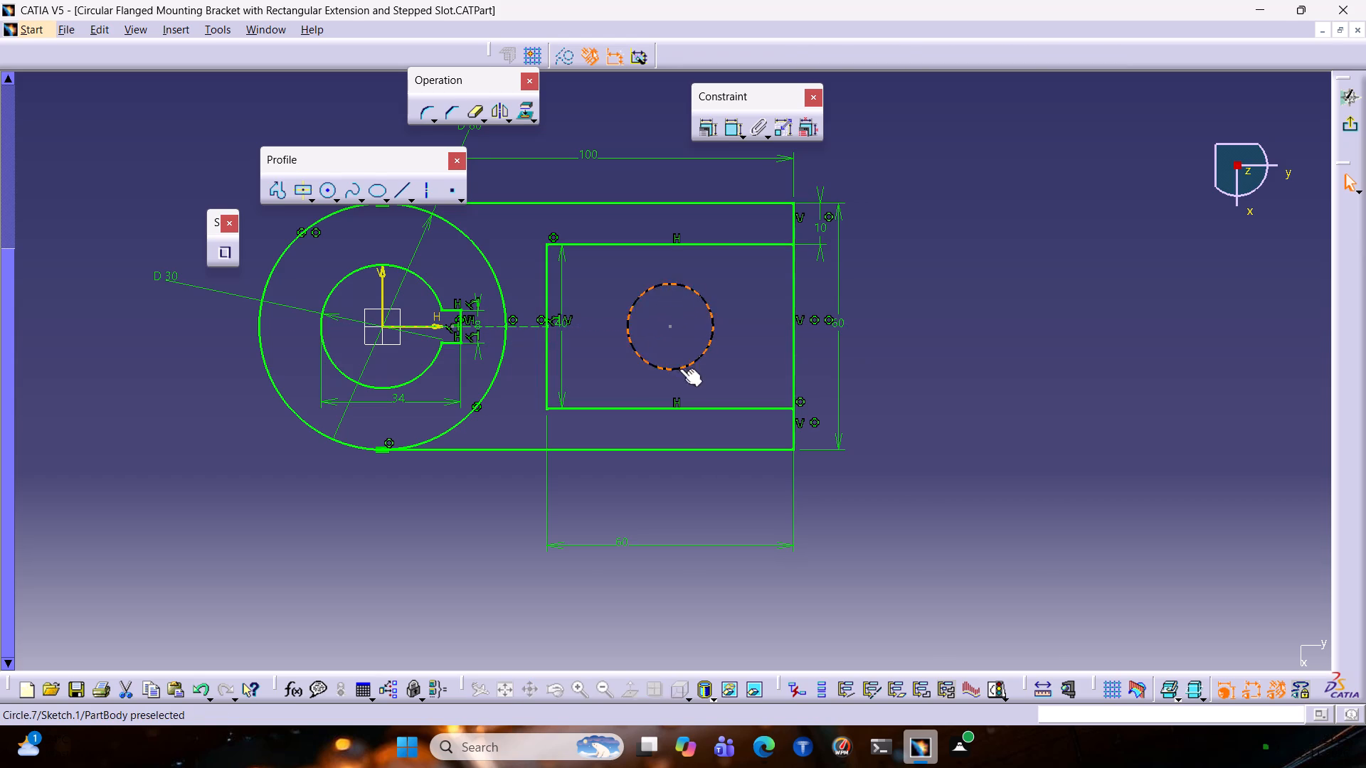
Dimension the circle inside the inner rectangle as a radius and set it to 10 mm.
left_click(728, 133)
left_click(876, 277)
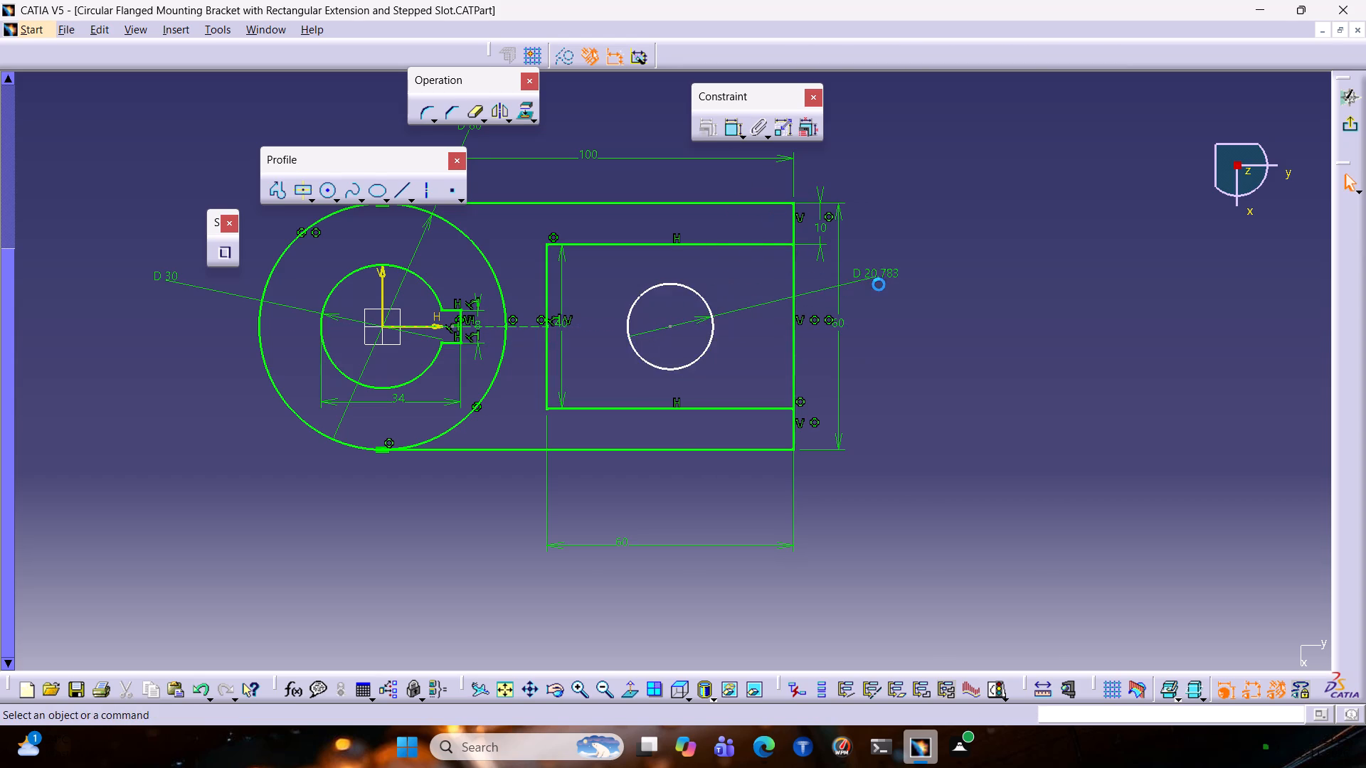
double_click(875, 274)
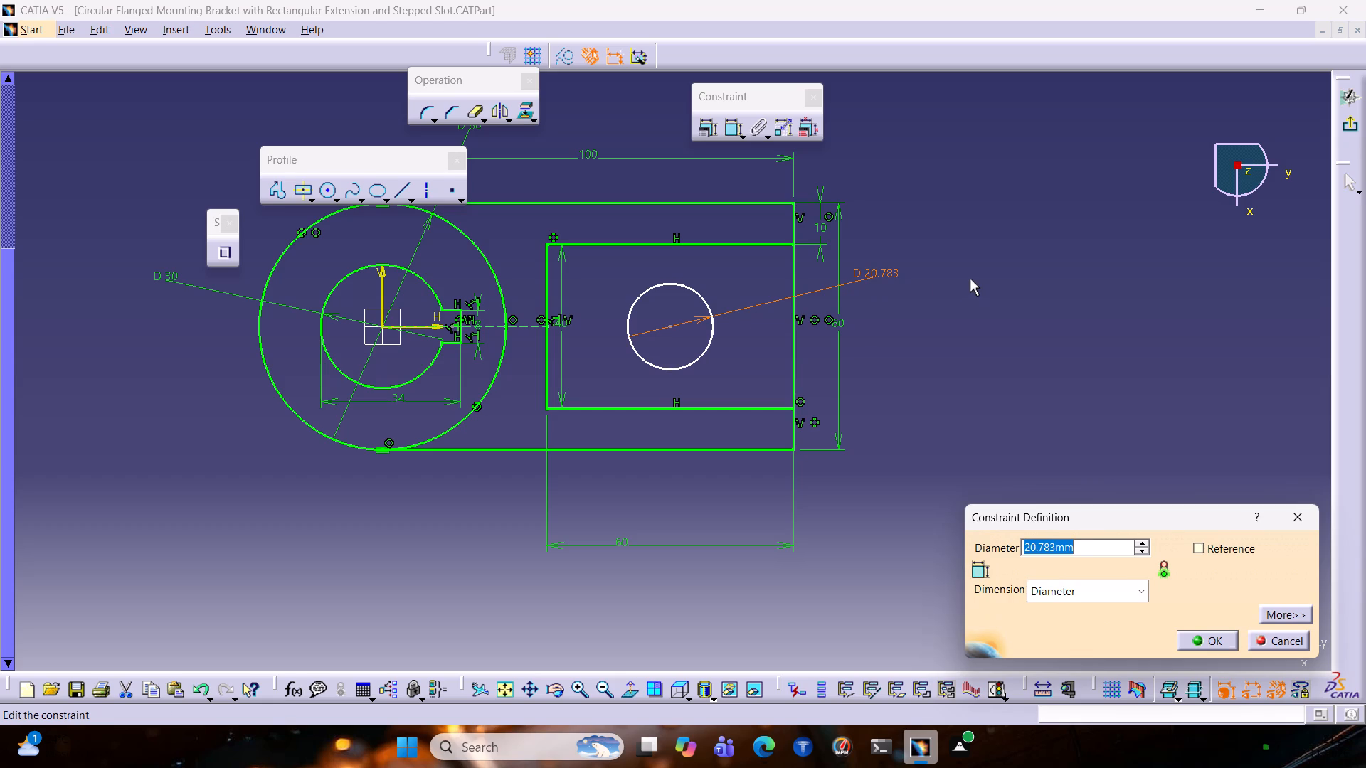
scroll(1094, 201, "down", 1)
left_click(1066, 594)
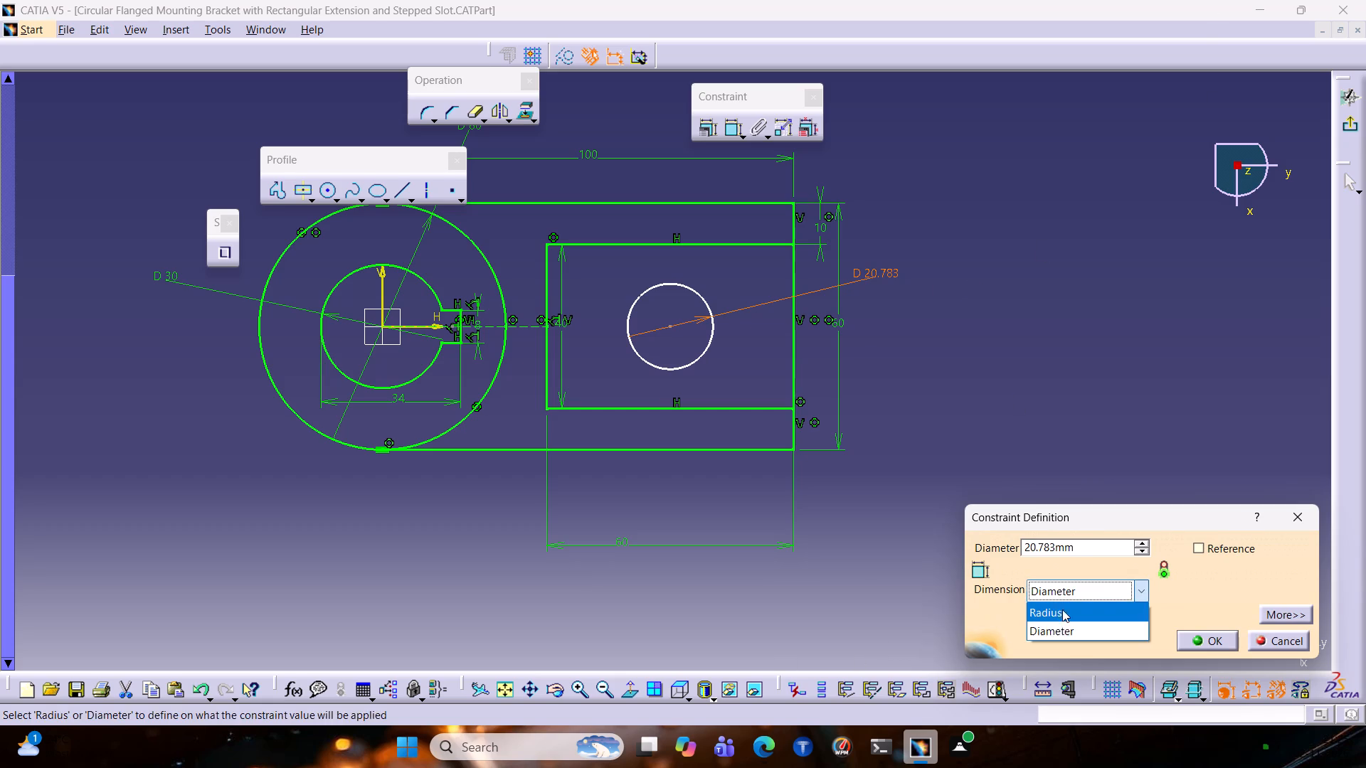
left_click(1062, 610)
left_click_drag(1057, 543, 760, 545)
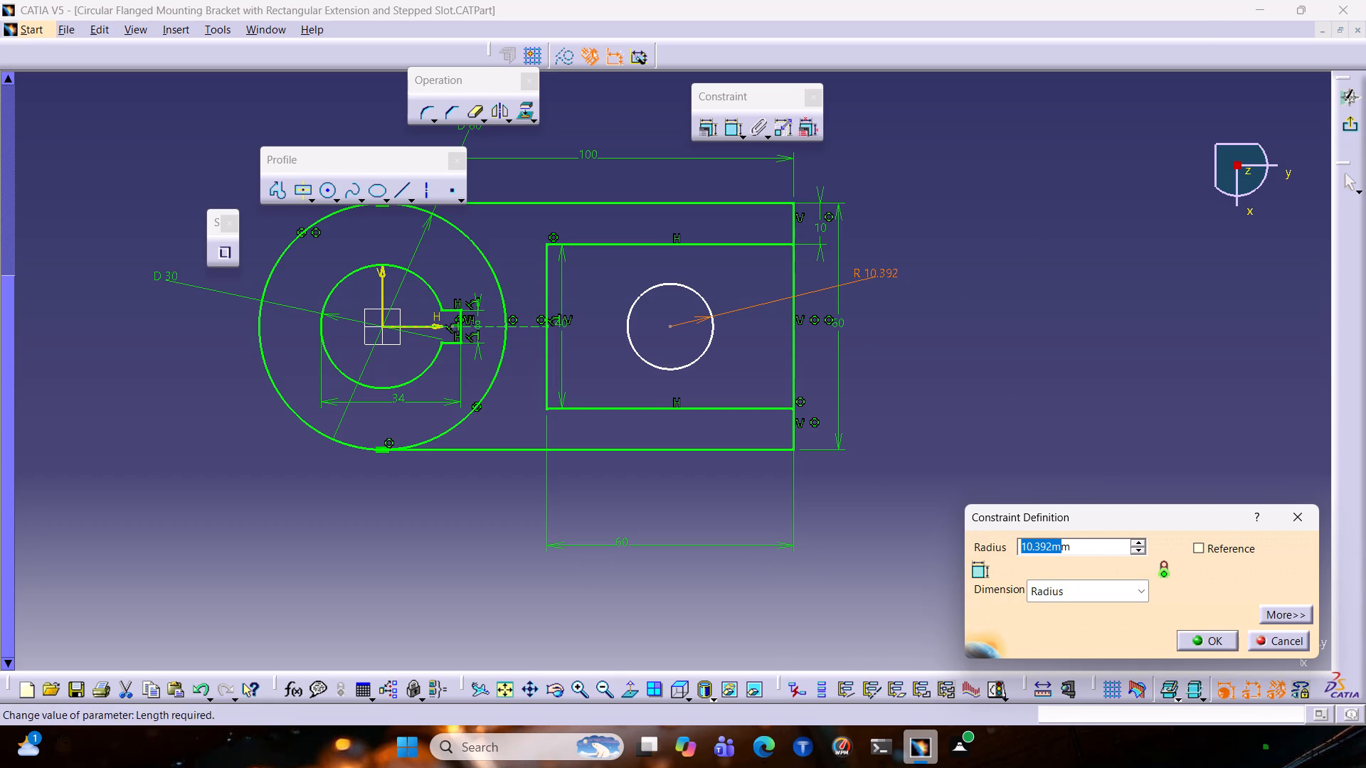
left_click(960, 557)
left_click(1092, 548)
left_click_drag(1092, 549, 963, 543)
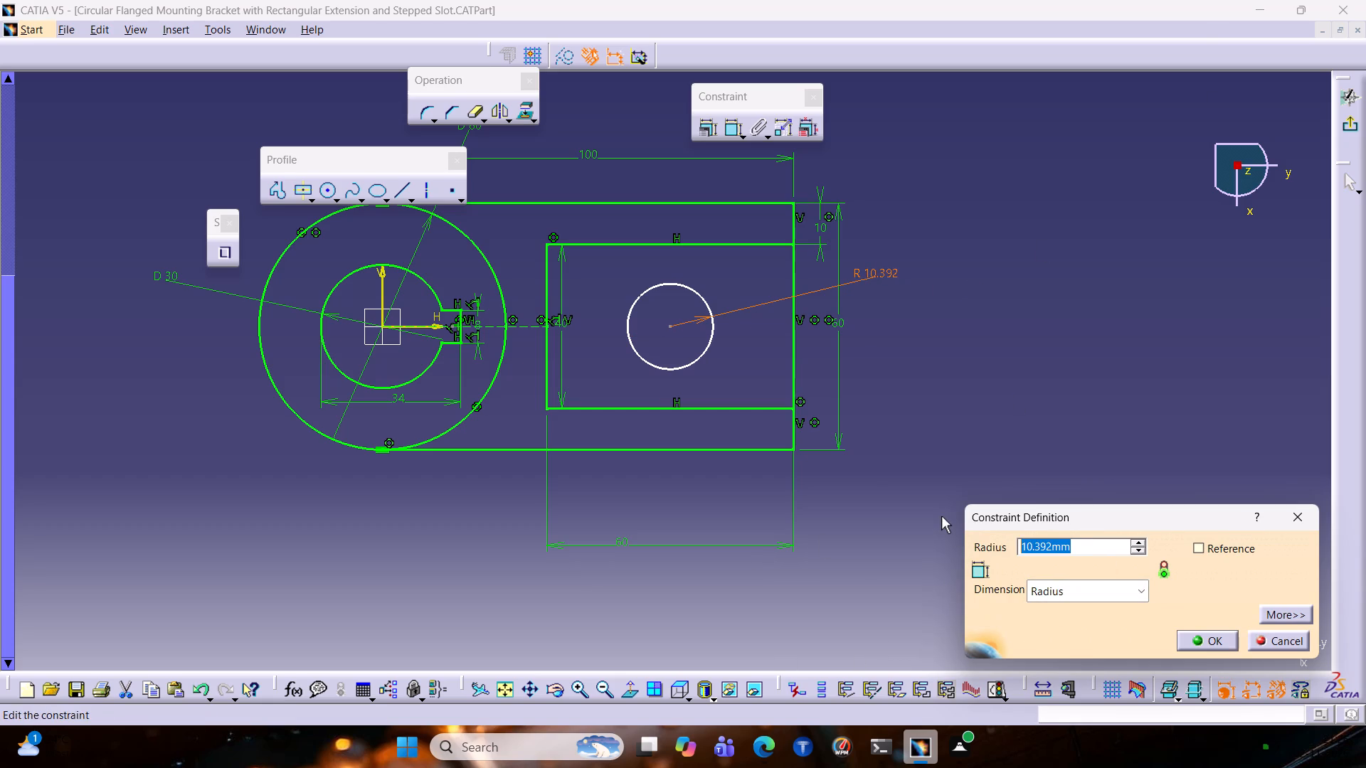
key("1")
key("0")
key("Return")
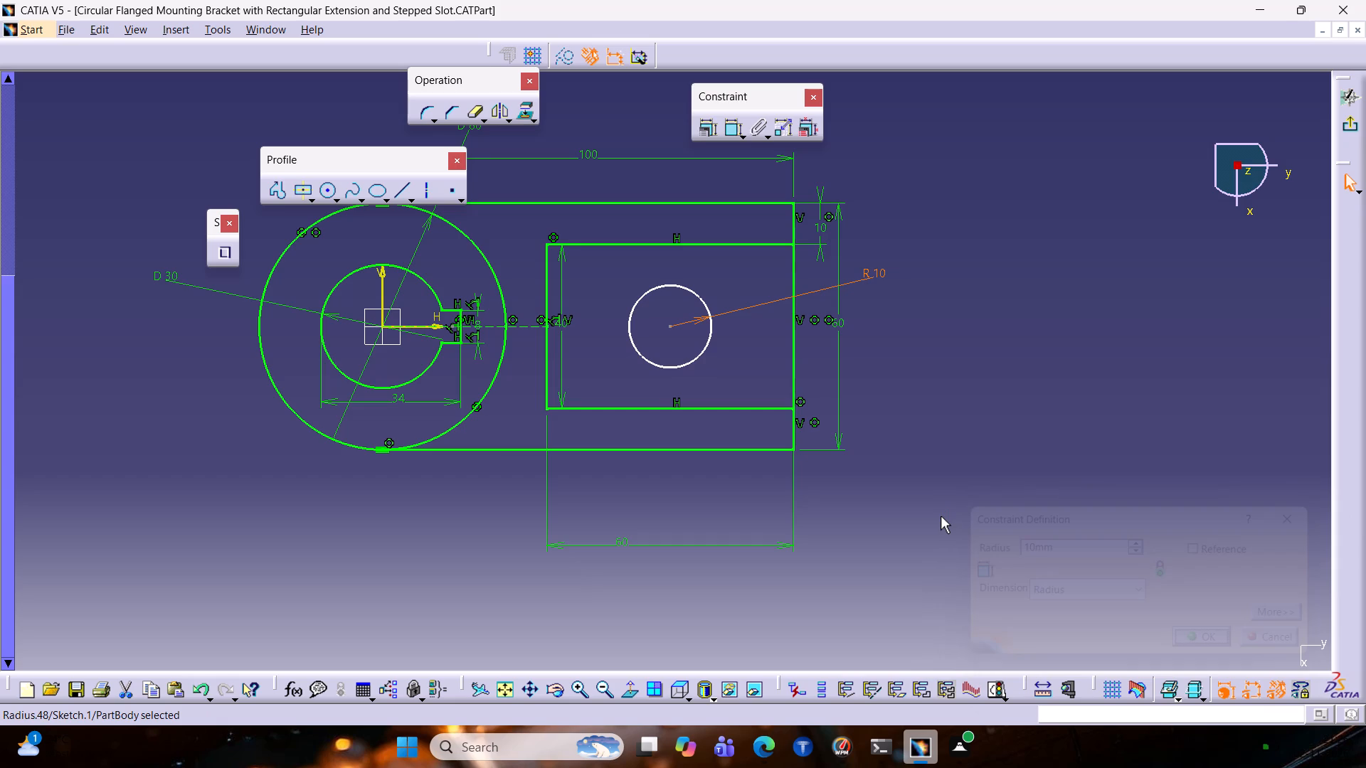
Dimension the horizontal distance between the small circle's centre and the extension's vertical end edge.
left_click(745, 130)
double_click(734, 122)
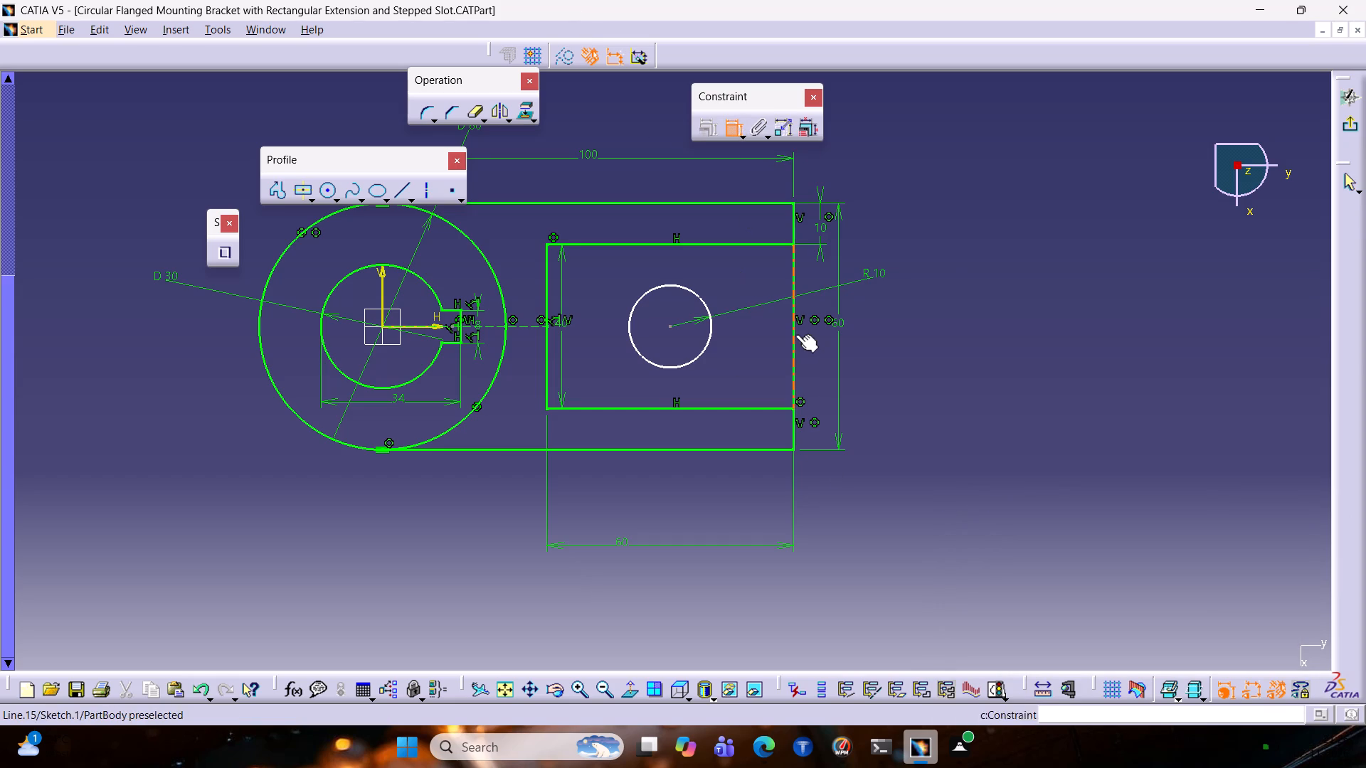
left_click(795, 334)
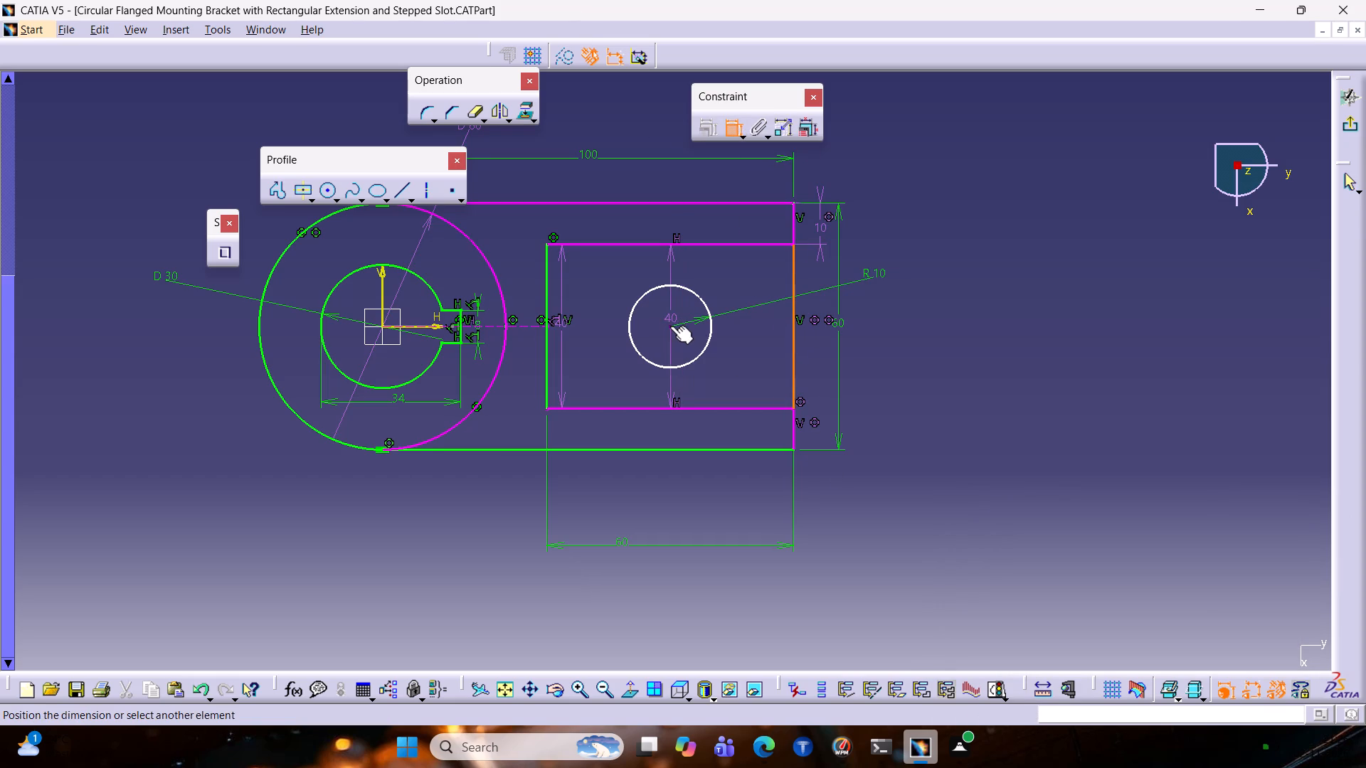
left_click(670, 326)
left_click(708, 144)
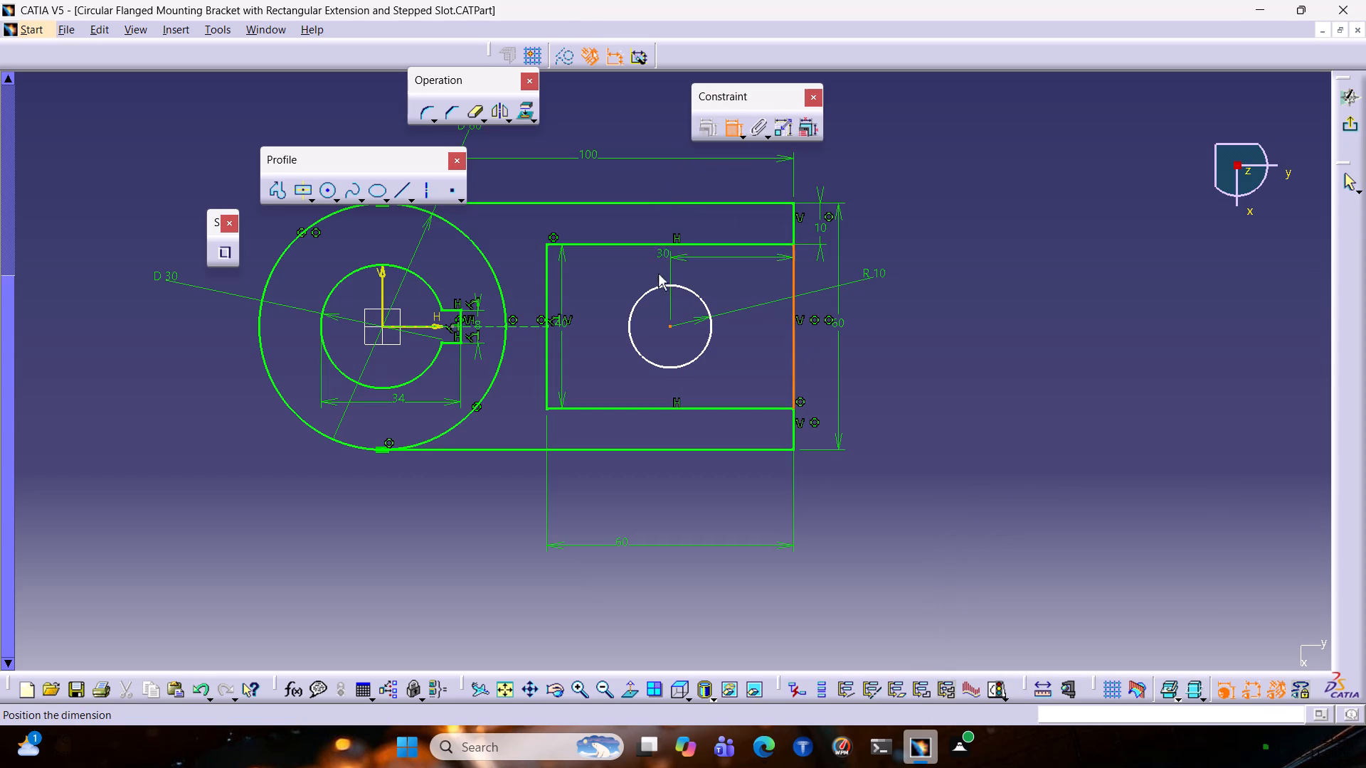
left_click(680, 178)
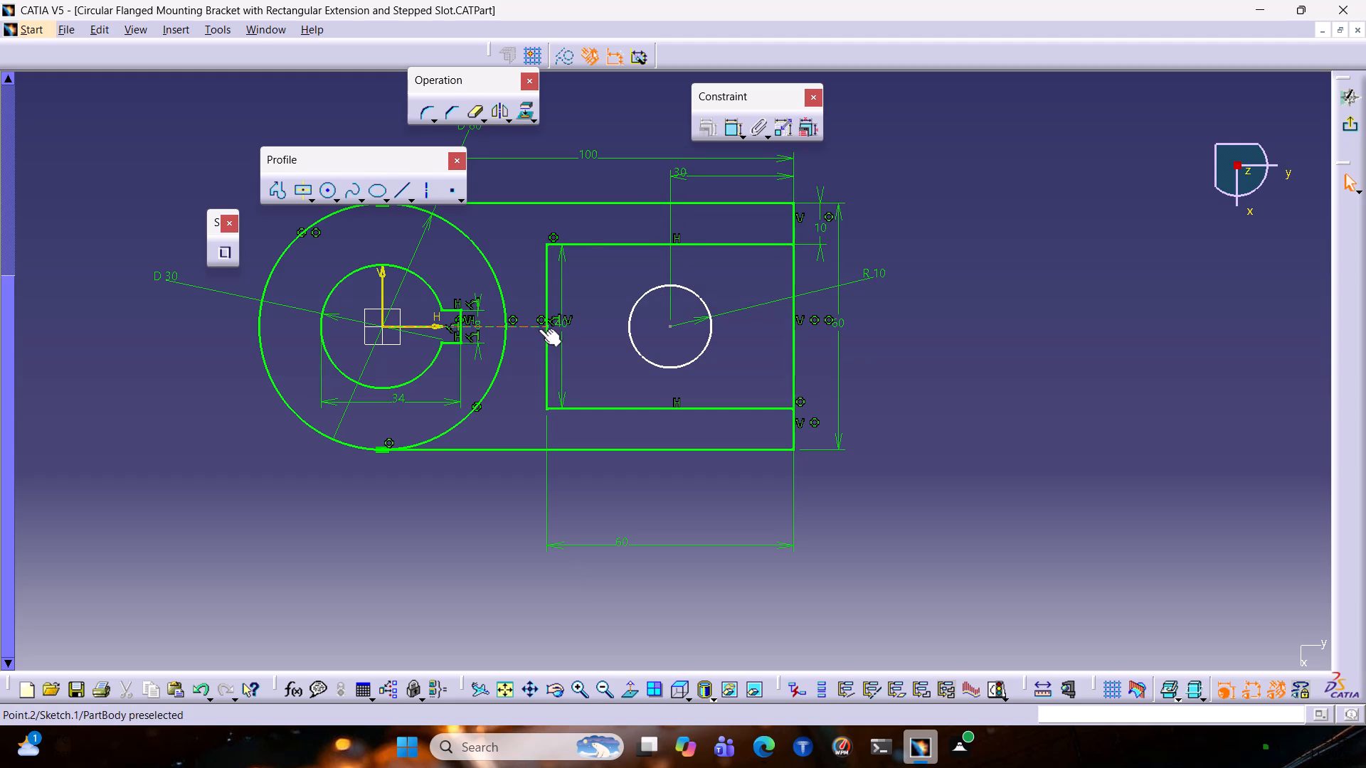
Extend the horizontal construction line to the small circle's centre point with the Trim command.
left_click(536, 328)
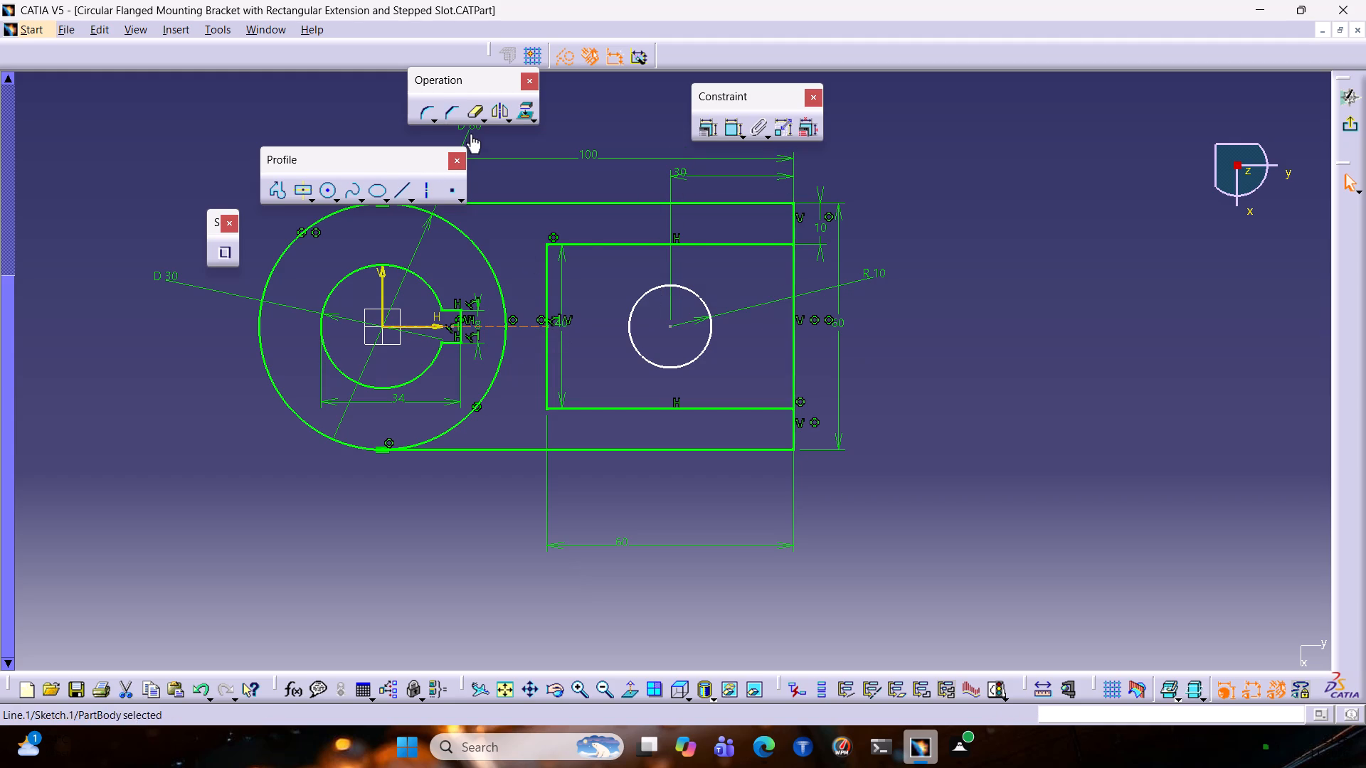
left_click(480, 117)
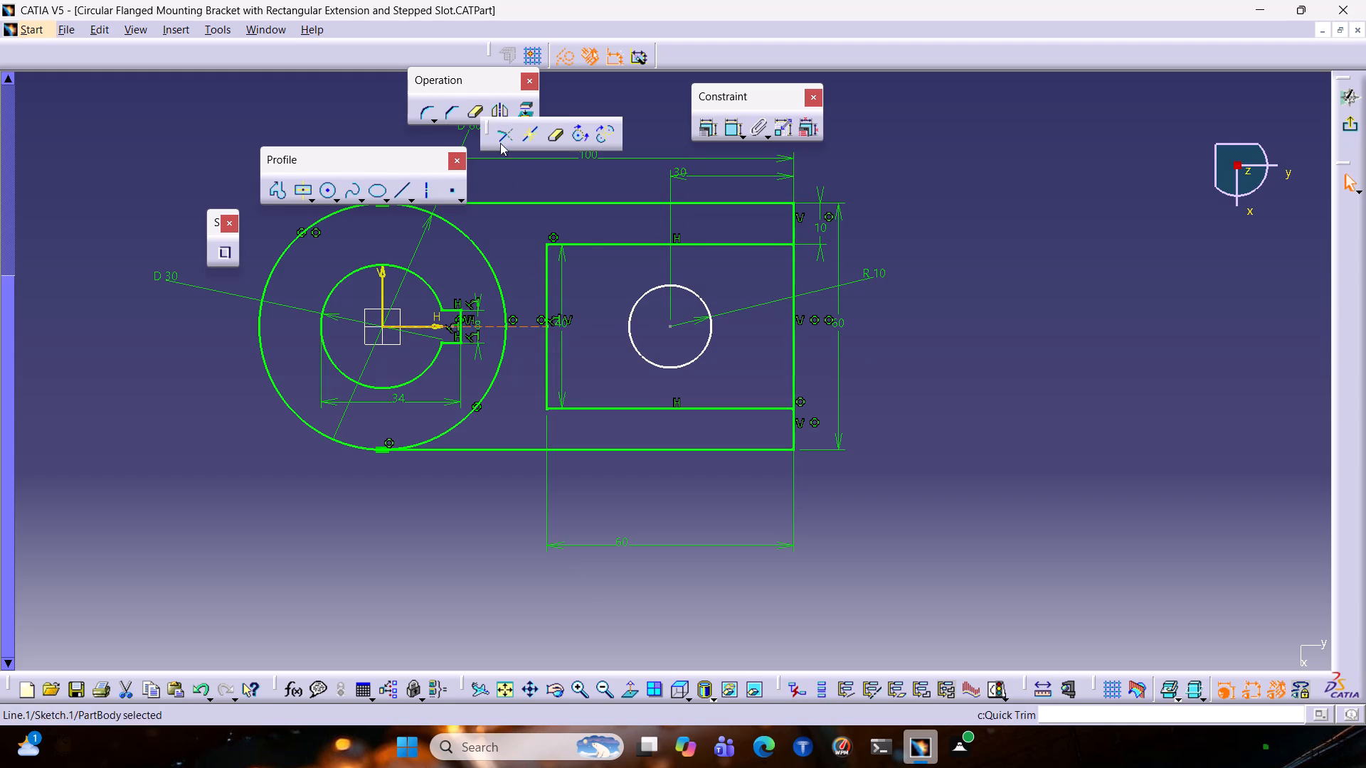
left_click(504, 137)
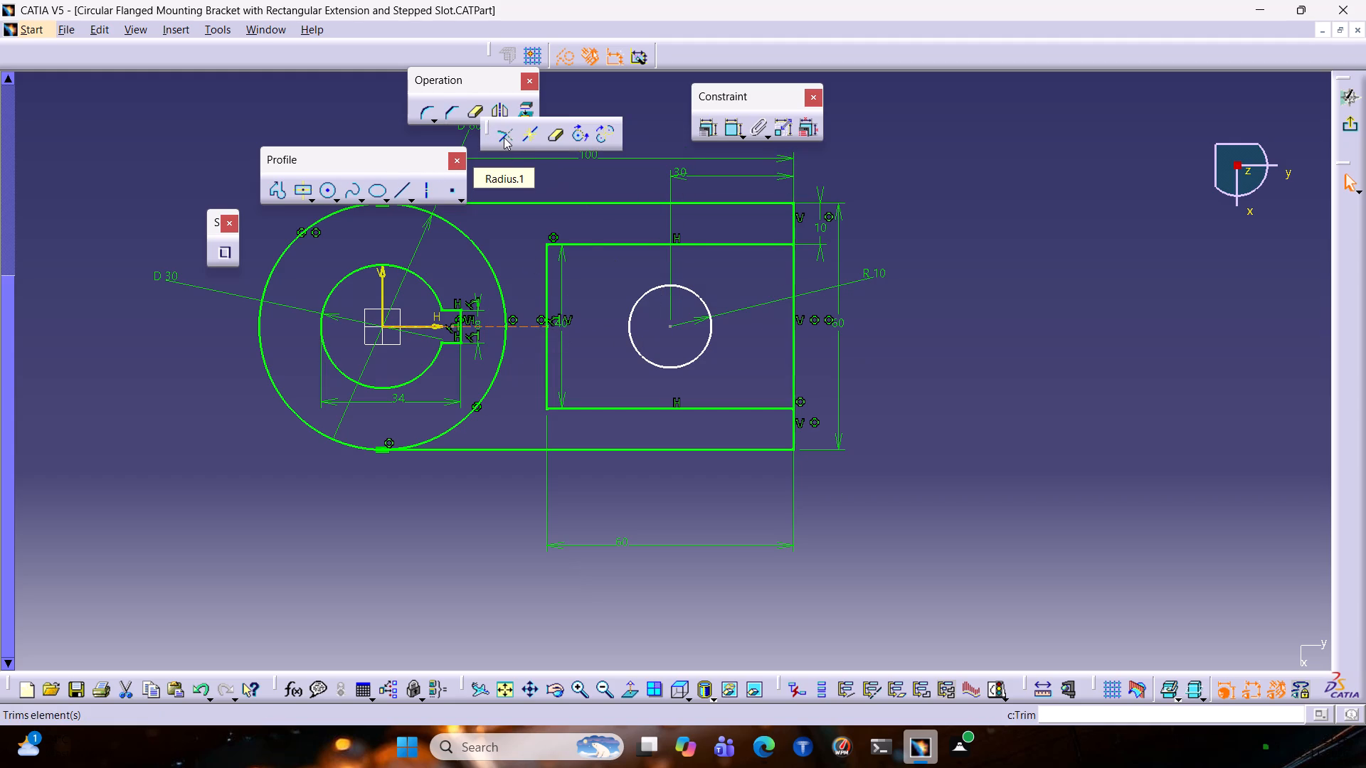
left_click(669, 325)
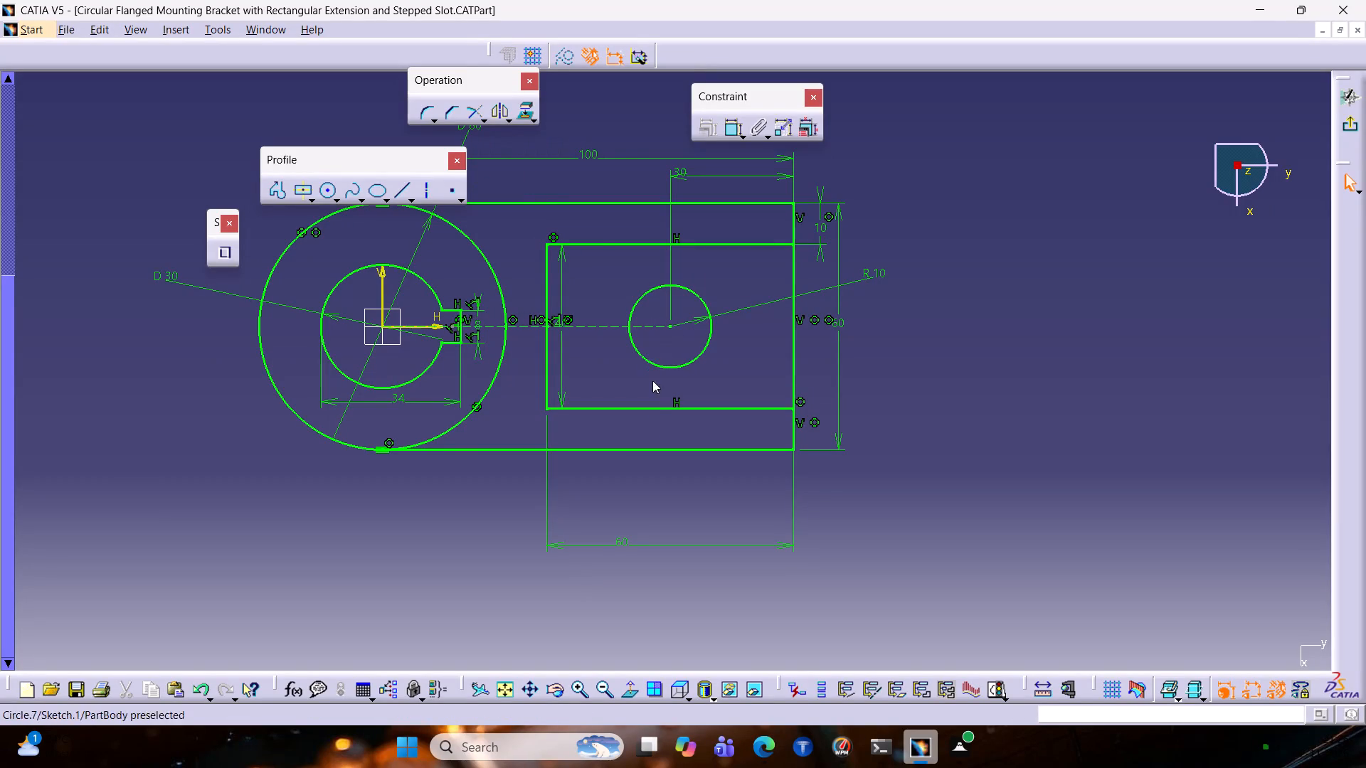
Leave the sketch, start a Multi-Pad on it and set Extrusion domain.5, the extension region around the inner rectangle, to 25 mm.
left_click(1352, 127)
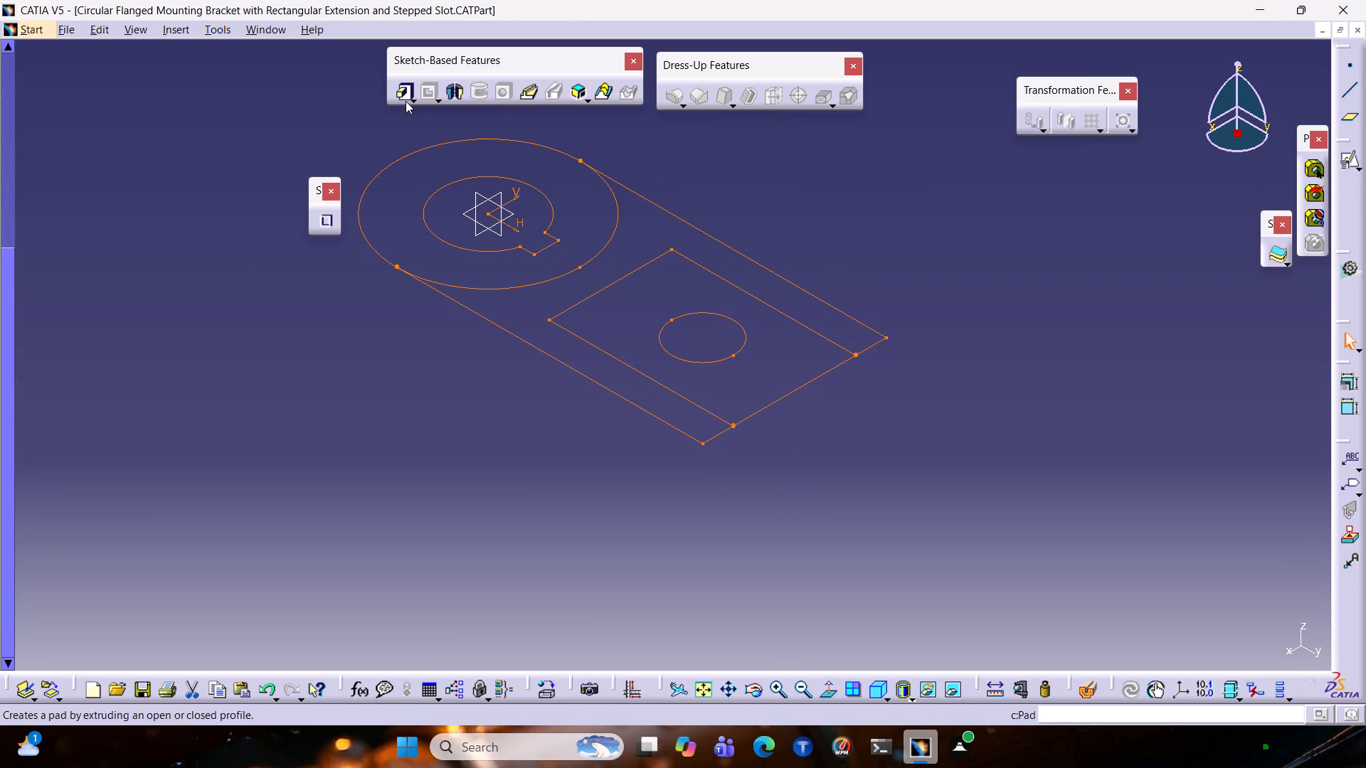
left_click(410, 100)
left_click(413, 94)
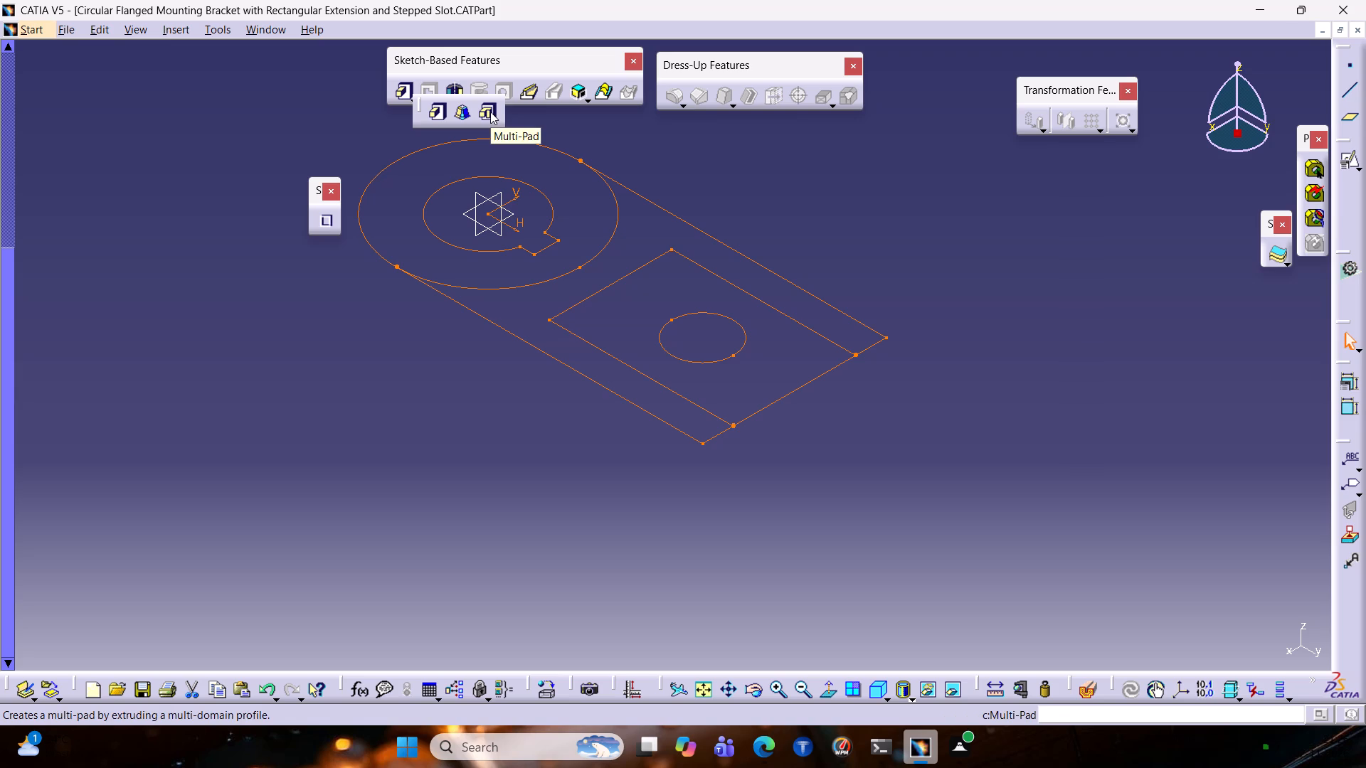
left_click(490, 111)
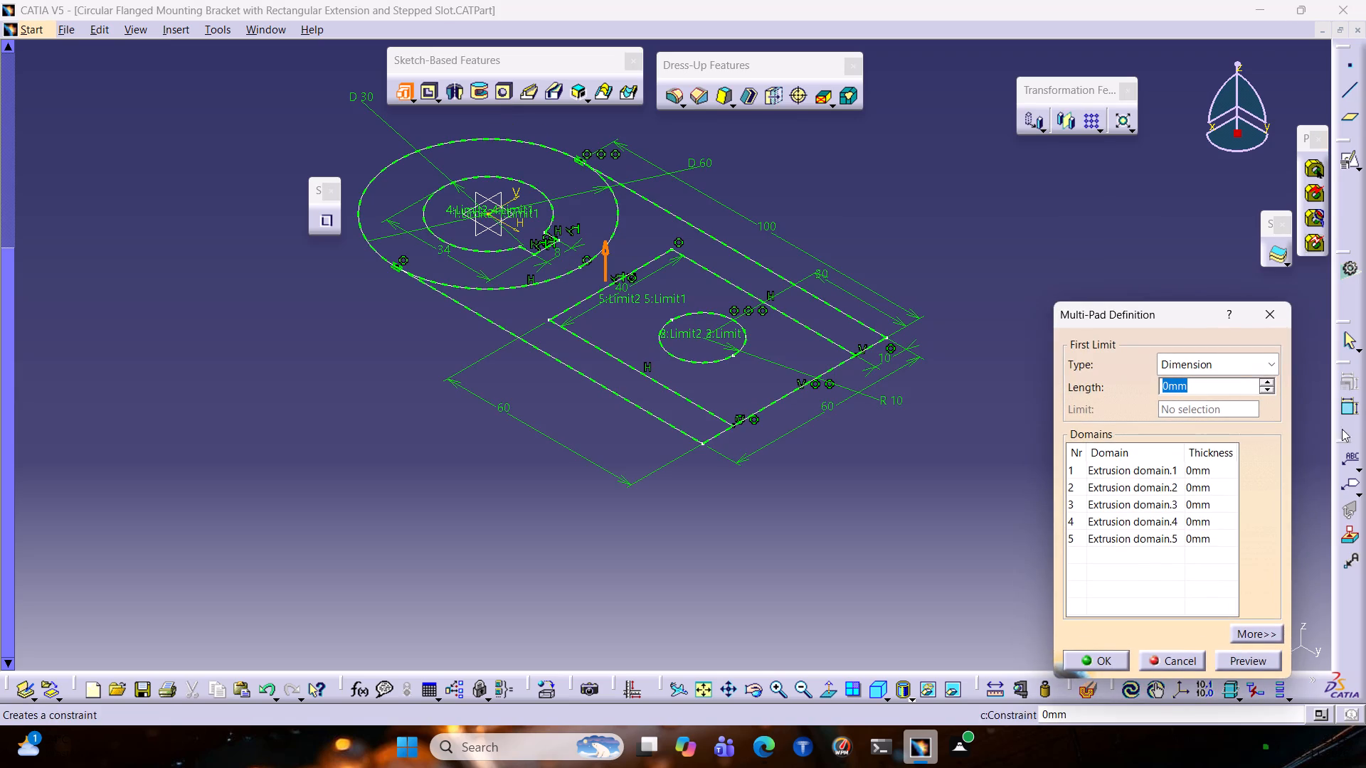
left_click(1192, 471)
left_click(1187, 500)
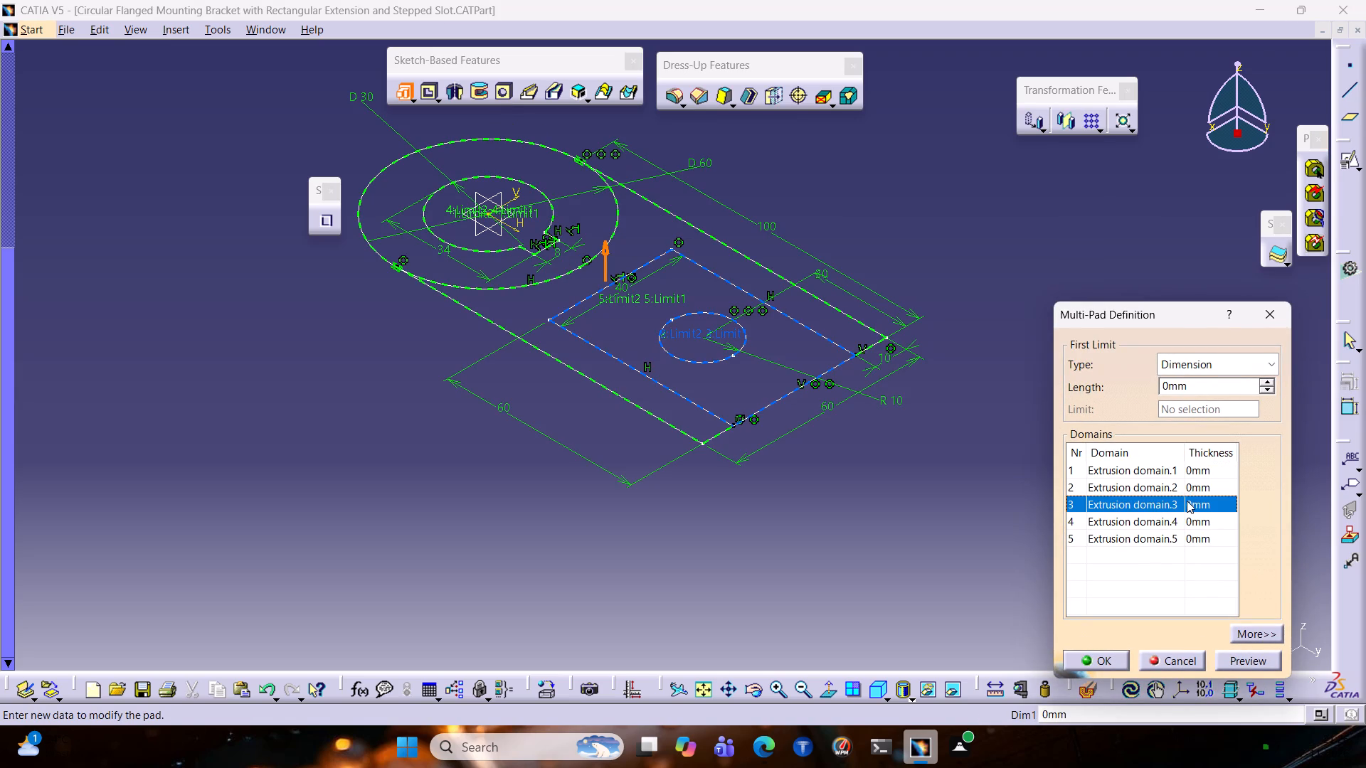
left_click(1186, 489)
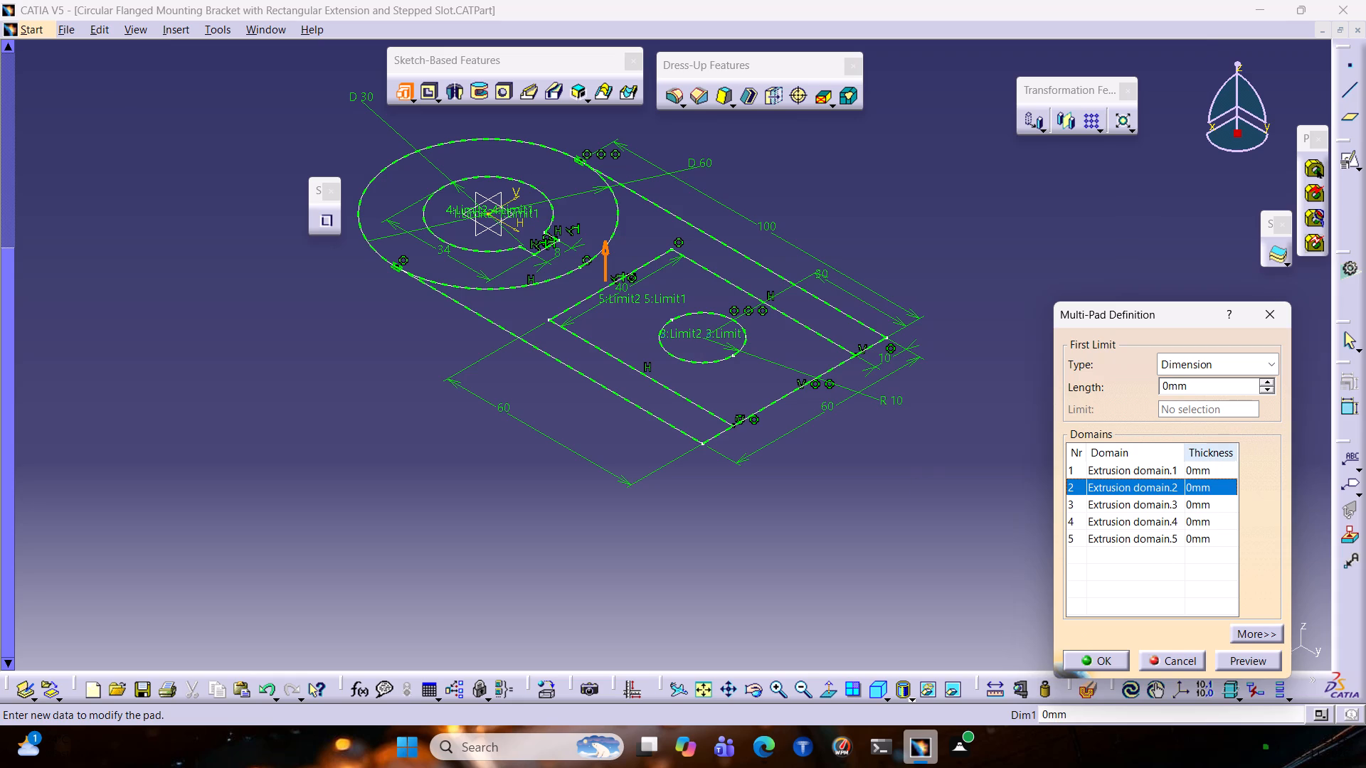
left_click(1177, 502)
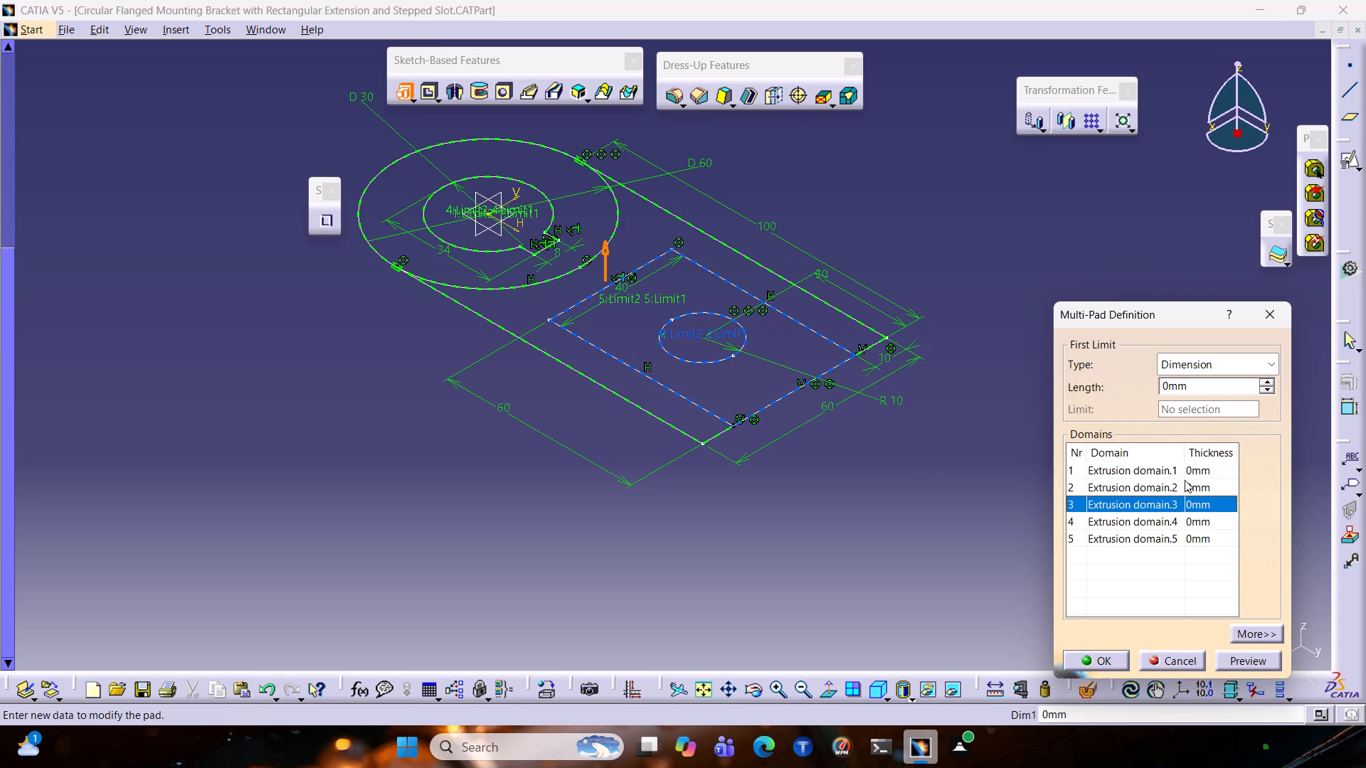
left_click(1182, 491)
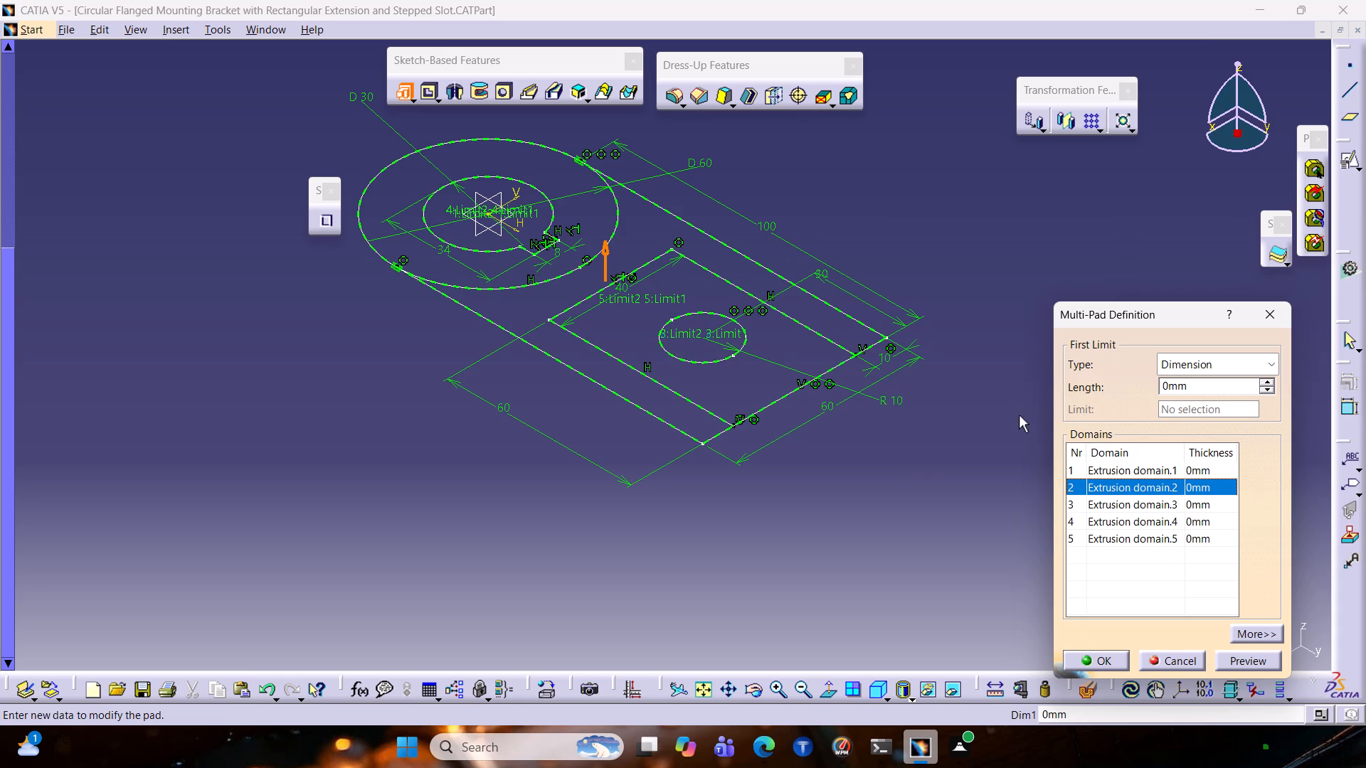
middle_click_drag(950, 274, 983, 262, "ctrl")
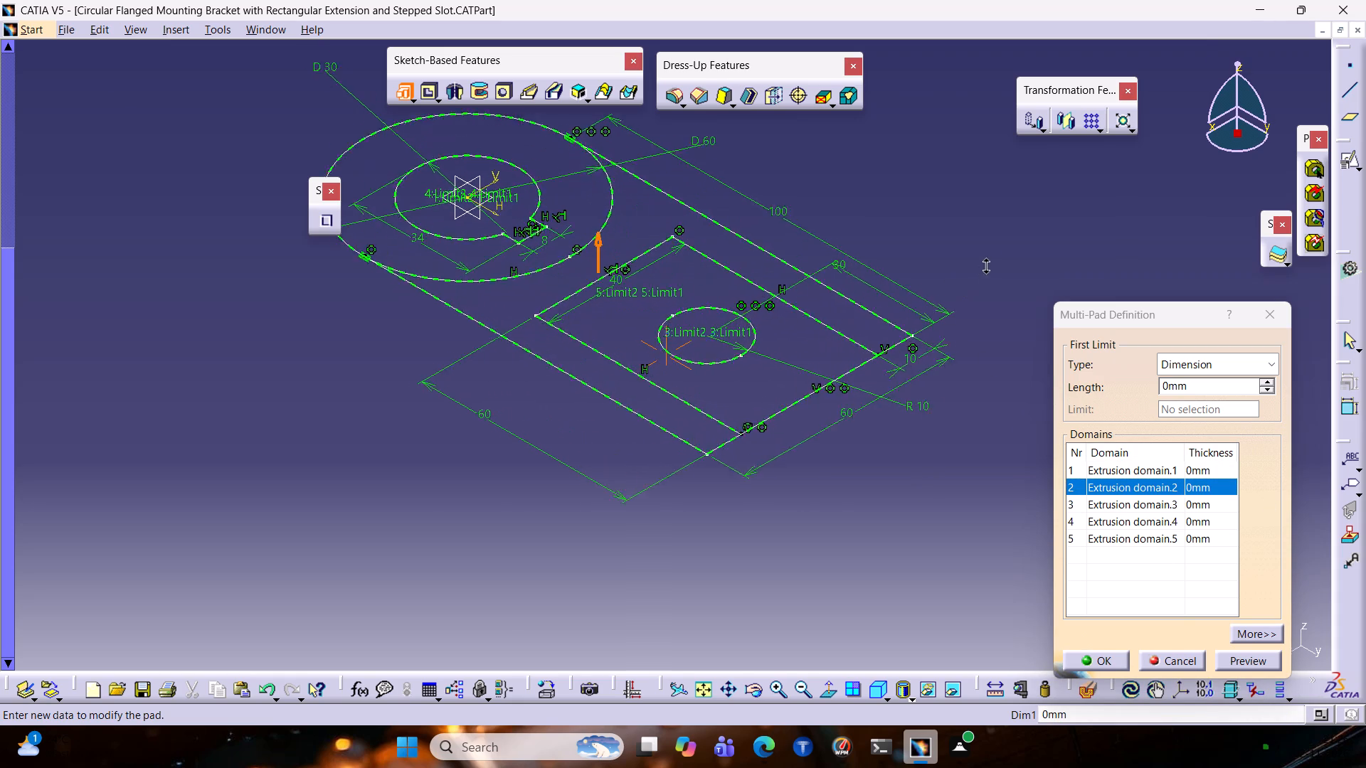
middle_click_drag(983, 262, 989, 257, "ctrl")
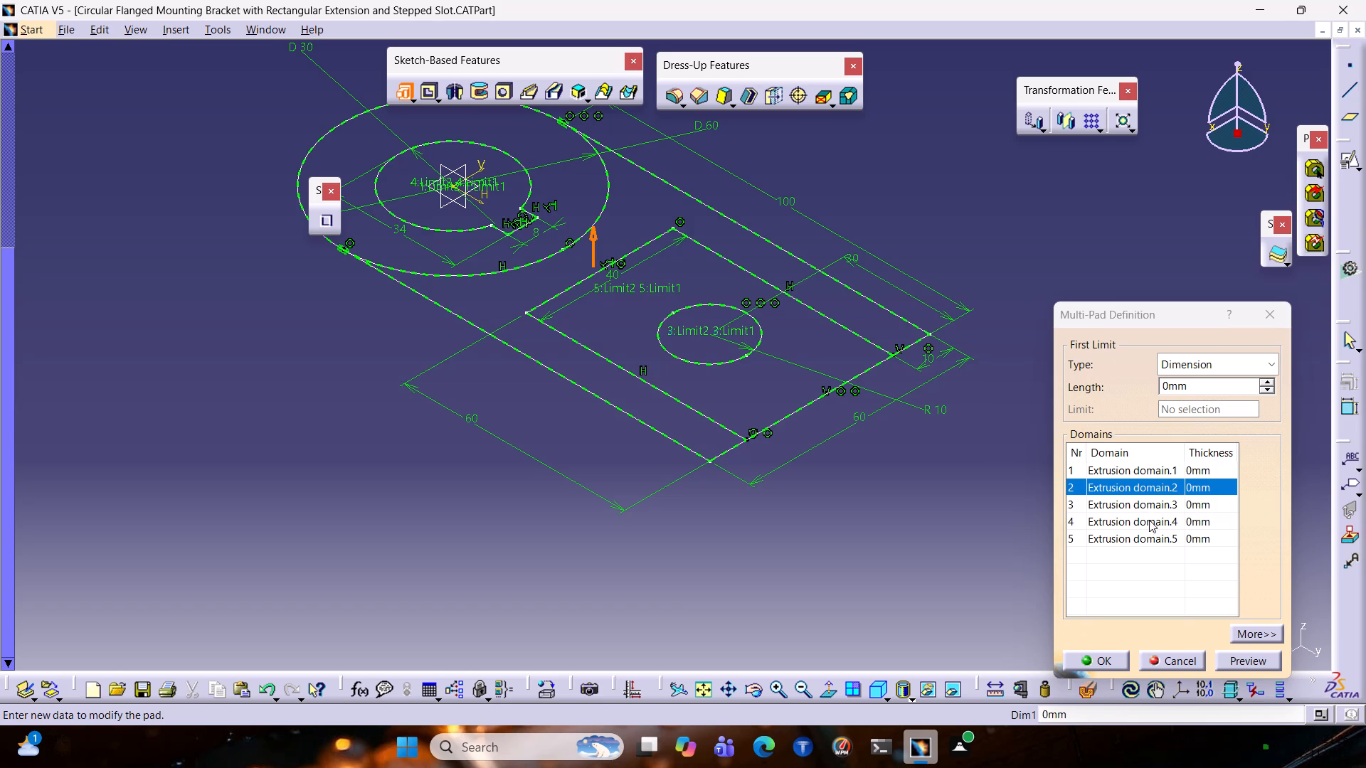
left_click(1152, 541)
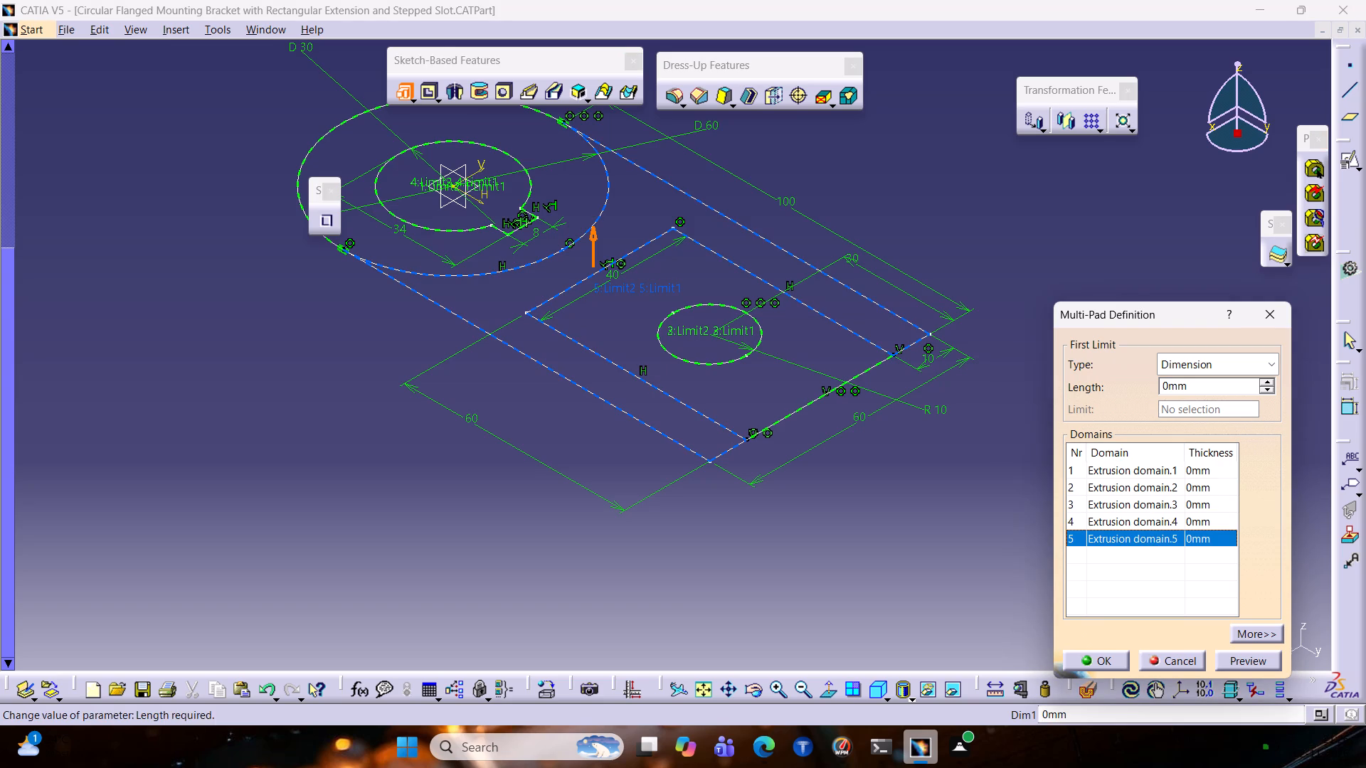
left_click_drag(1193, 385, 1145, 395)
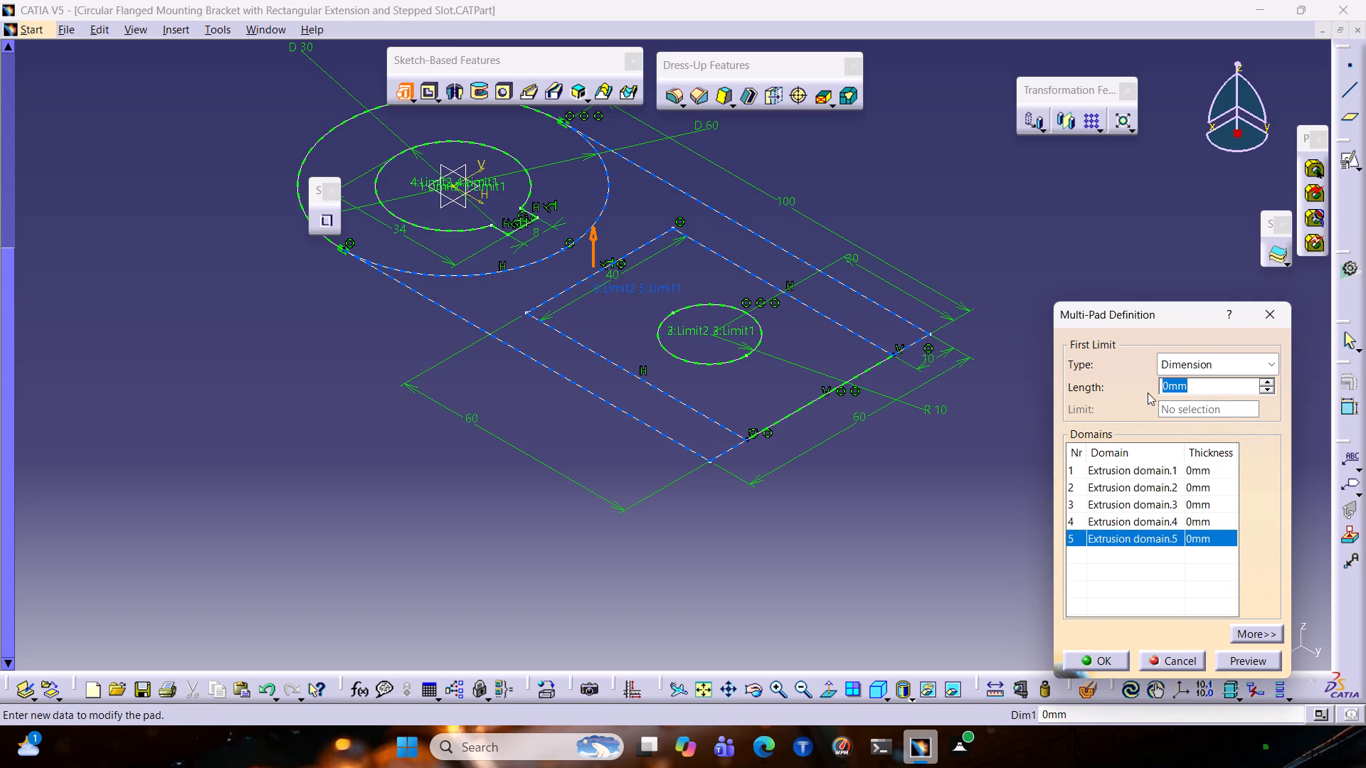
type("25")
Set the thickness of Extrusion domain.4, the circular ring around the keyed bore, to 40 mm.
left_click(1205, 518)
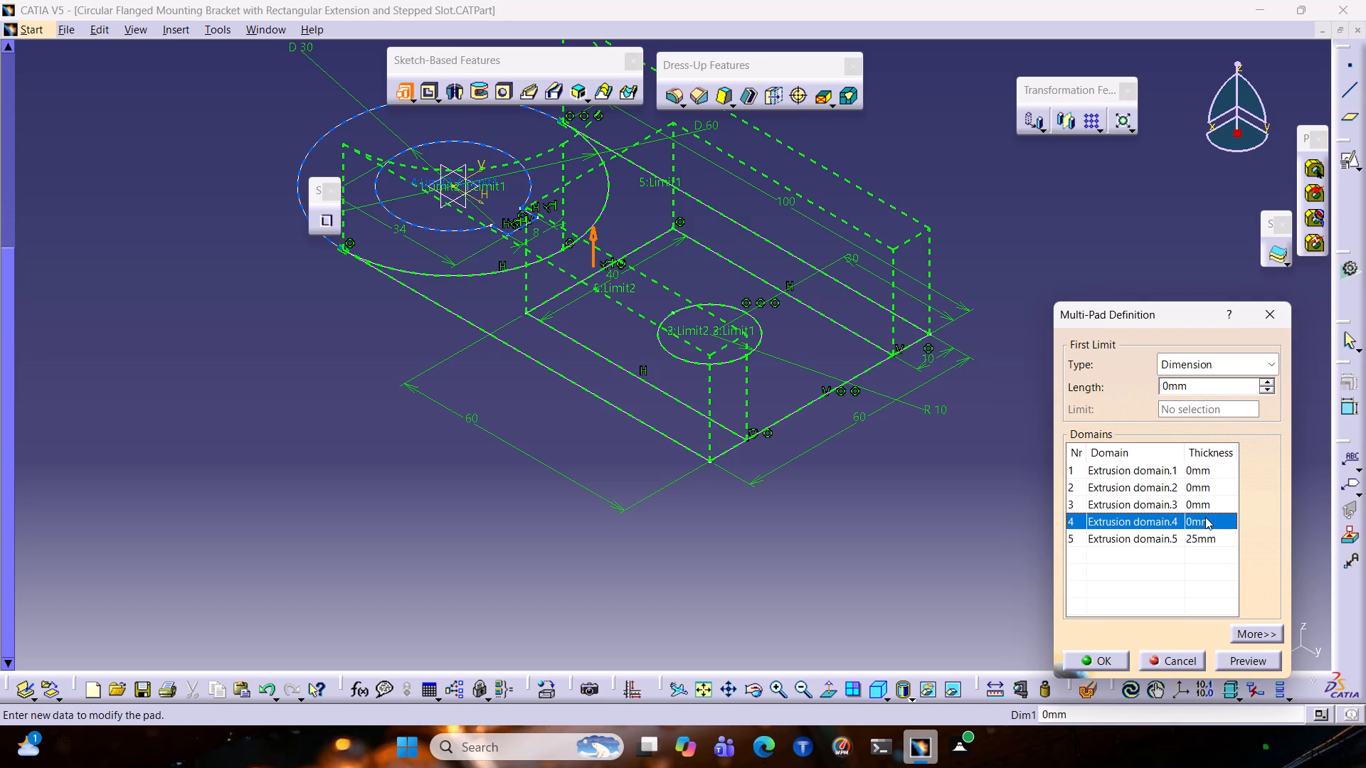
left_click_drag(1202, 388, 1135, 393)
type("40")
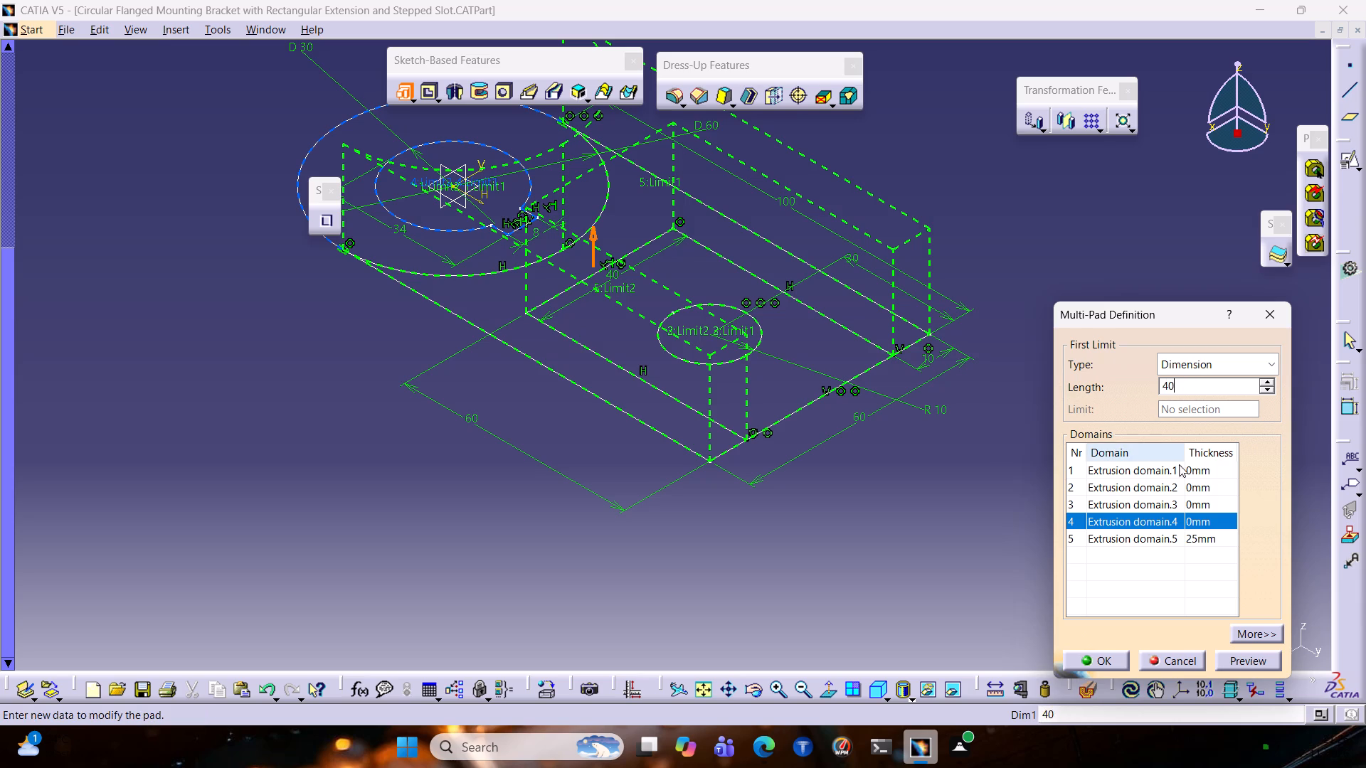
Set Extrusion domain.3, the inner rectangle around the small circle, to 25 mm, preview, and create the Multi-Pad.
left_click(1202, 501)
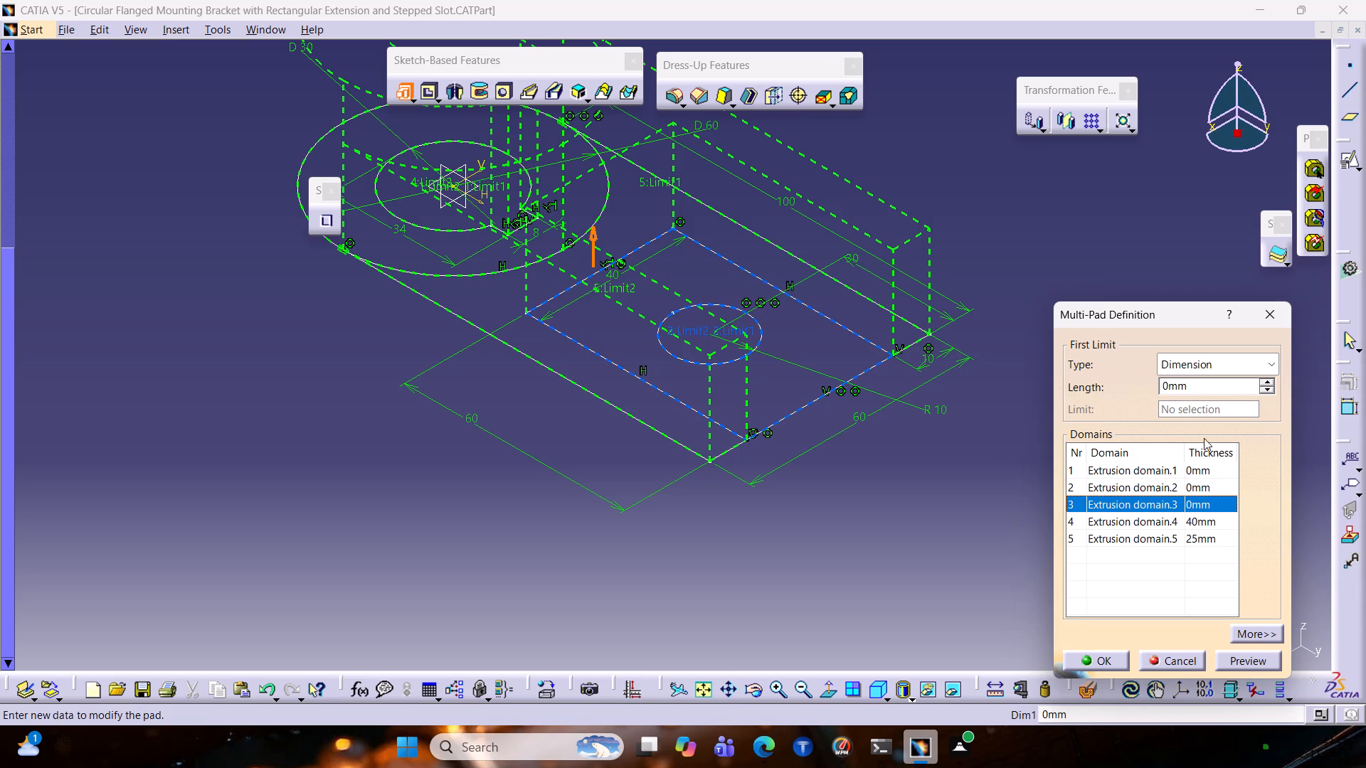
left_click_drag(1201, 390, 1126, 385)
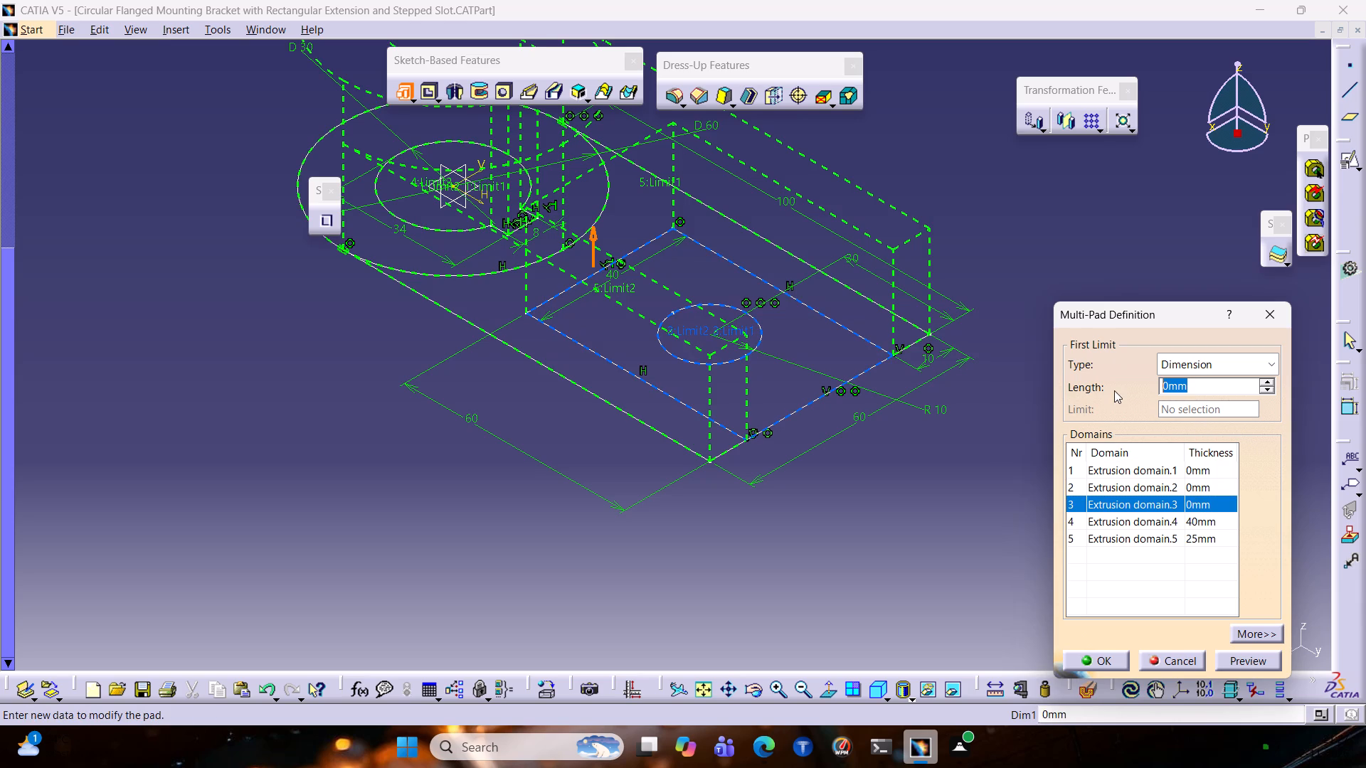
type("25")
left_click(1245, 654)
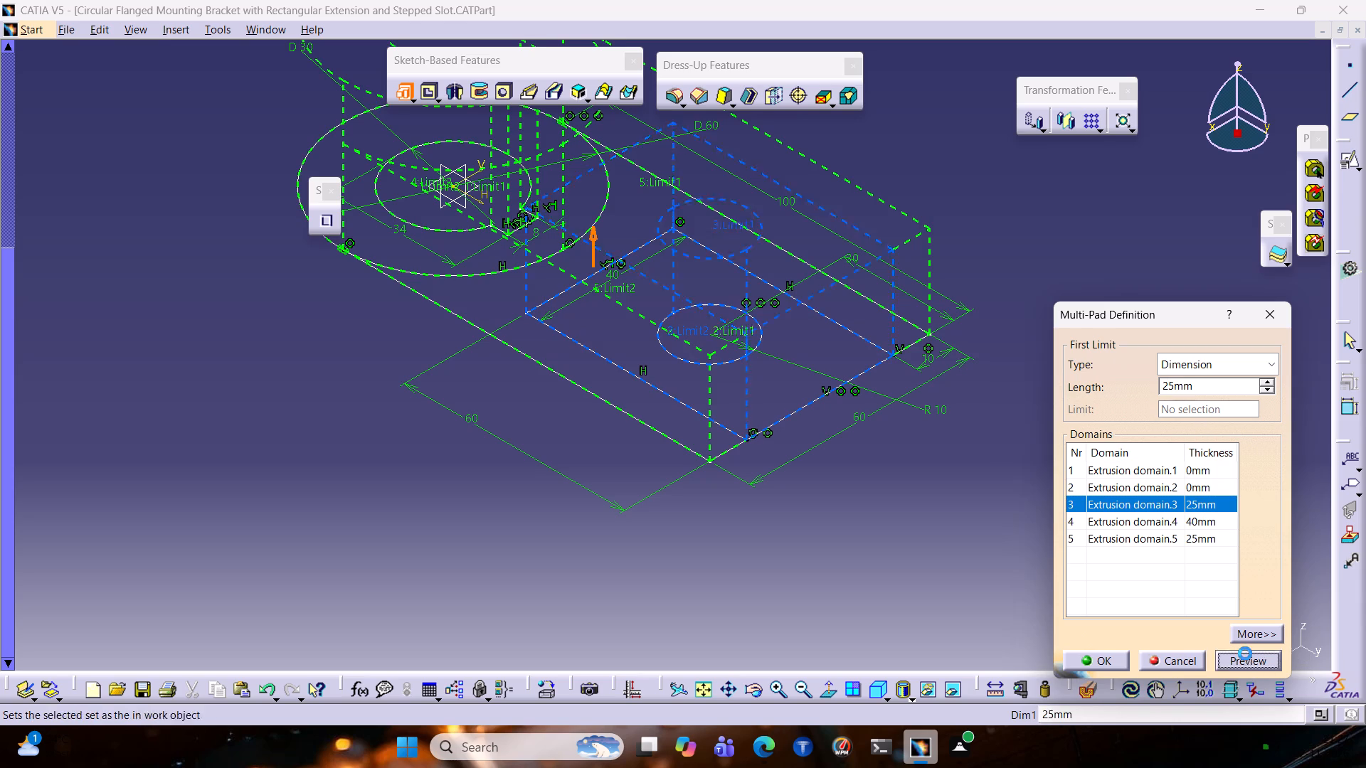
middle_click_drag(892, 153, 873, 223, "ctrl")
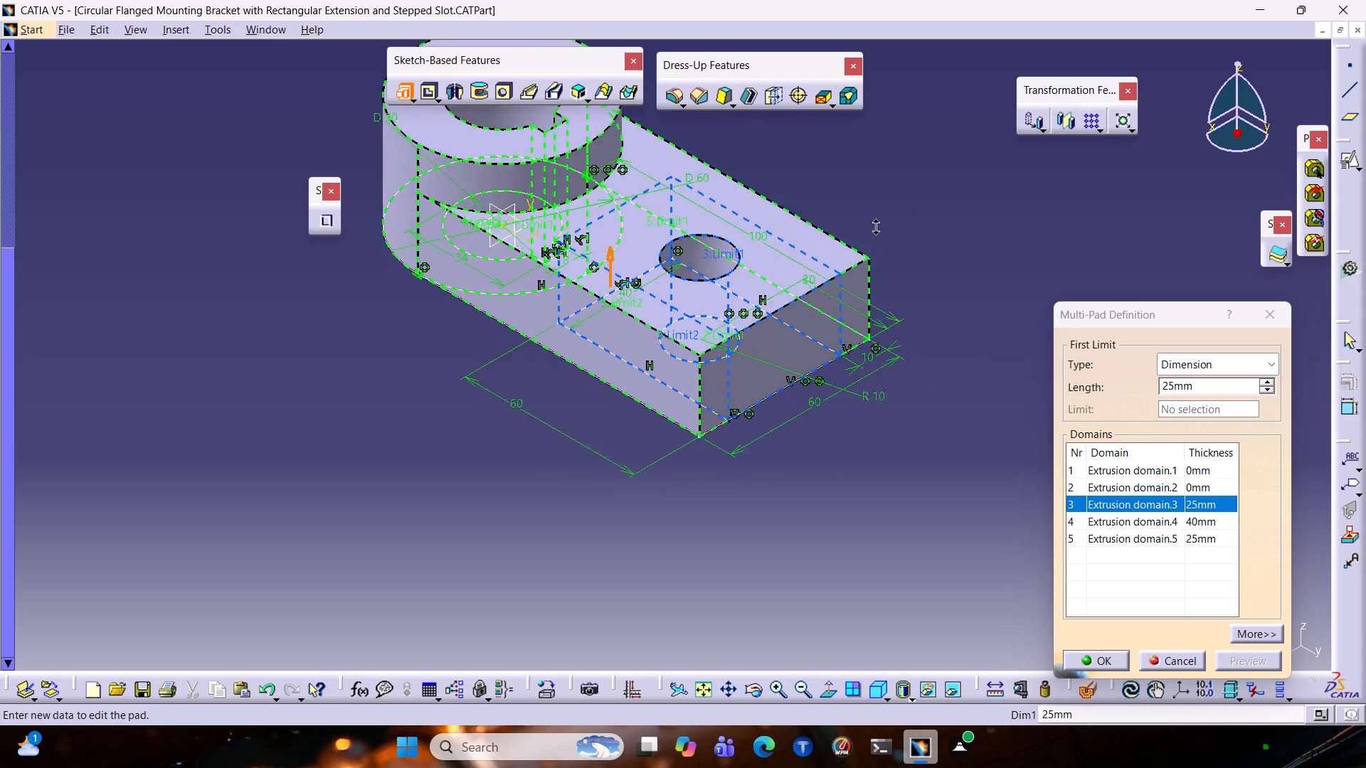
middle_click_drag(873, 223, 872, 230, "ctrl")
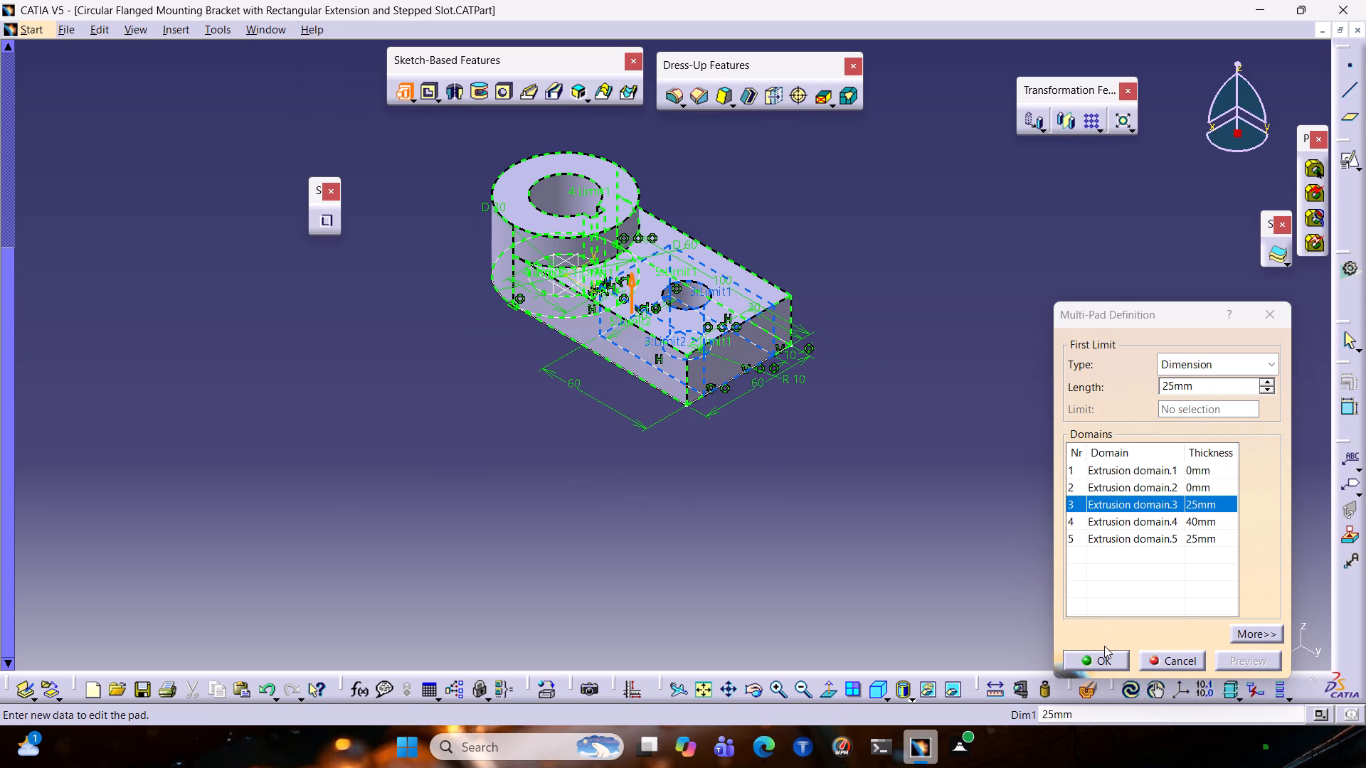
left_click(1153, 483)
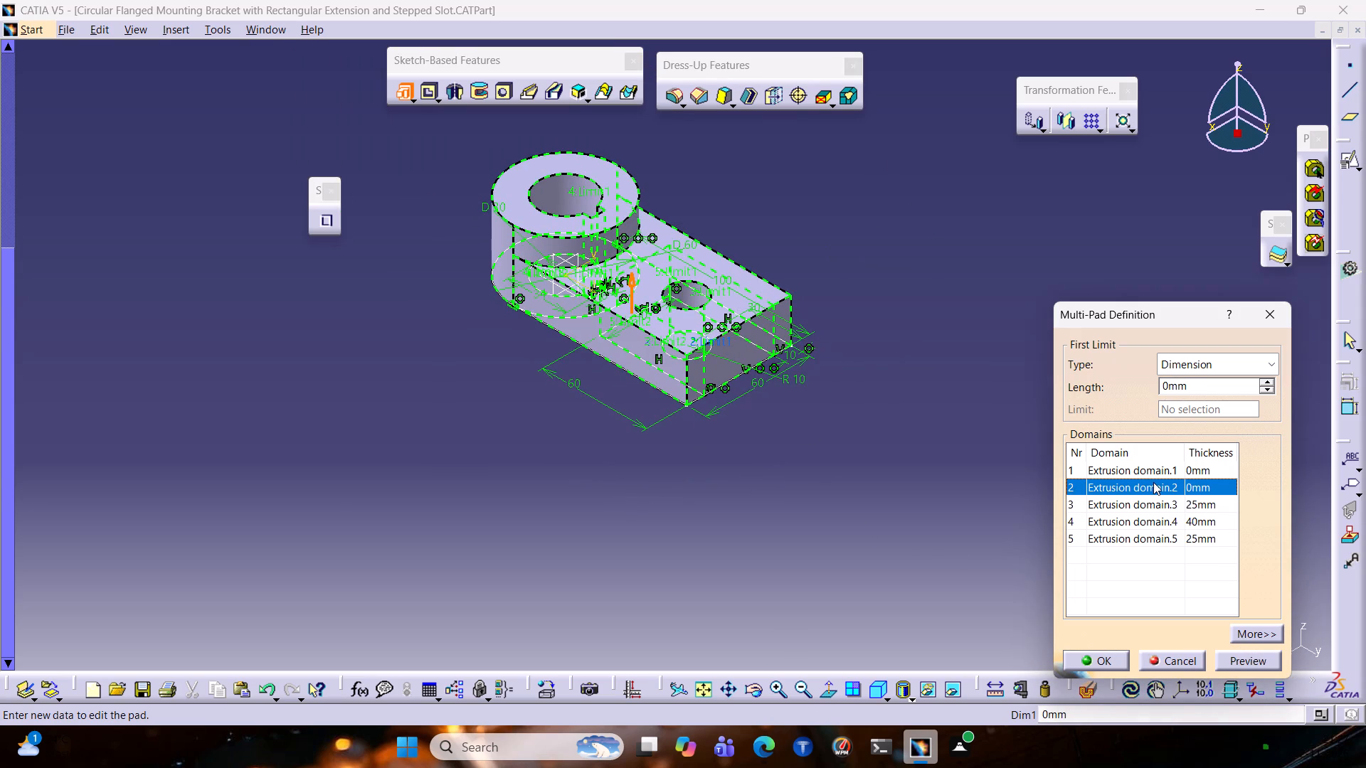
left_click(1089, 660)
left_click(839, 378)
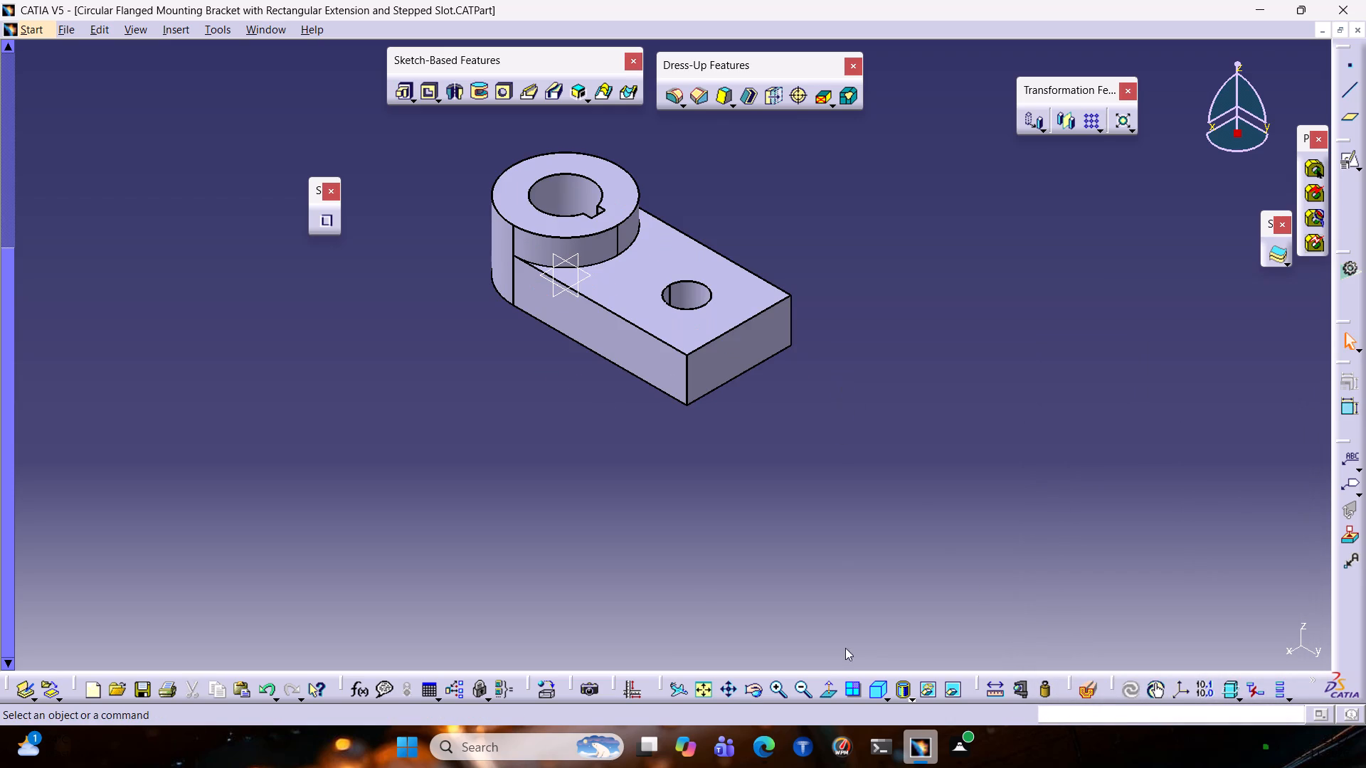
Create a positioned sketch on the rectangular extension's vertical end face, keeping the implicit origin and orientation.
left_click(886, 693)
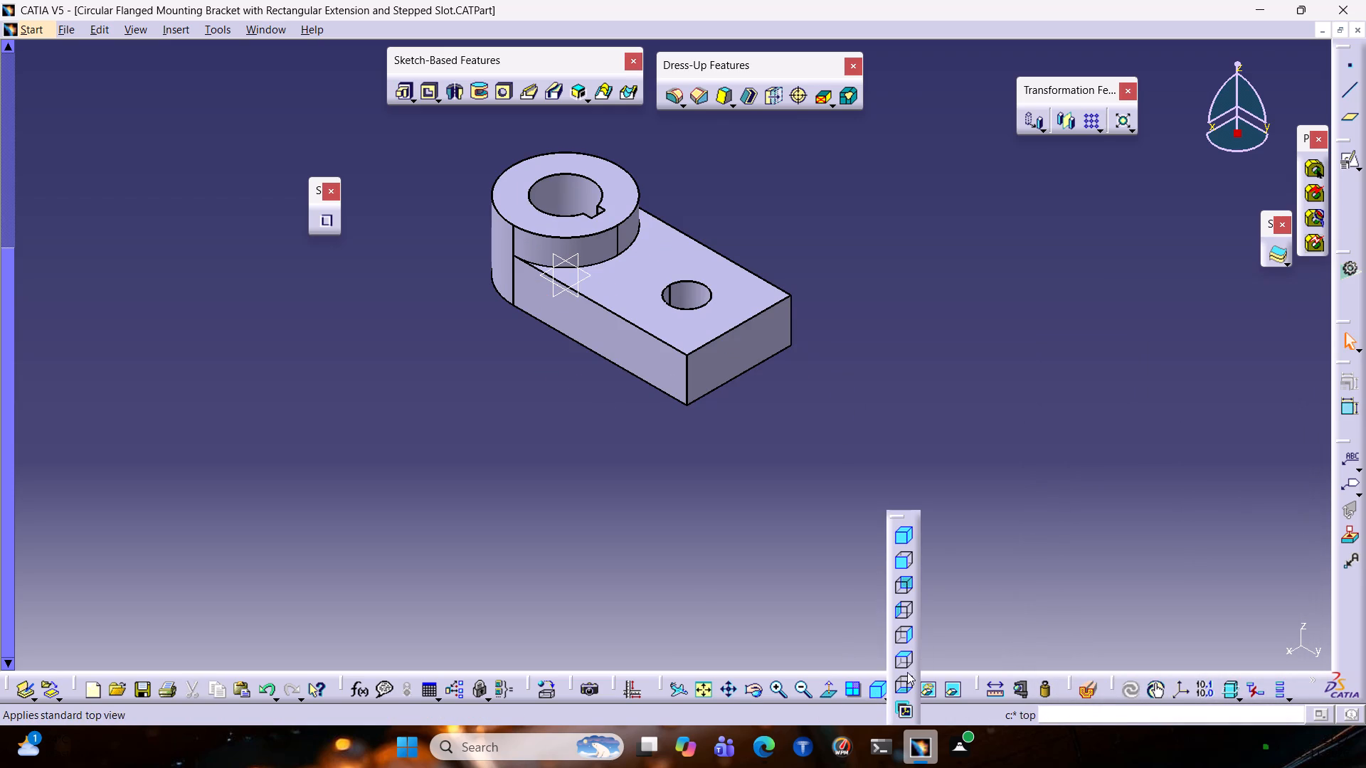
left_click(903, 639)
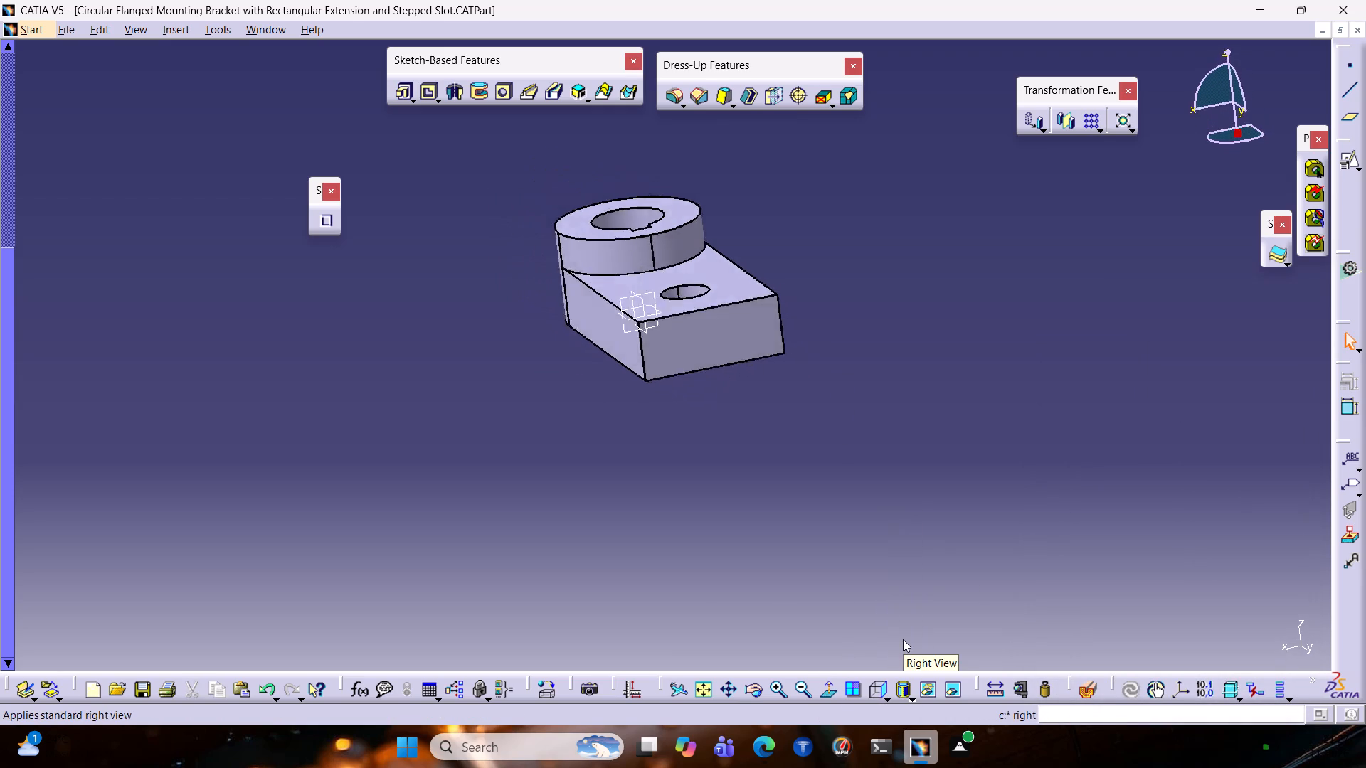
left_click(682, 304)
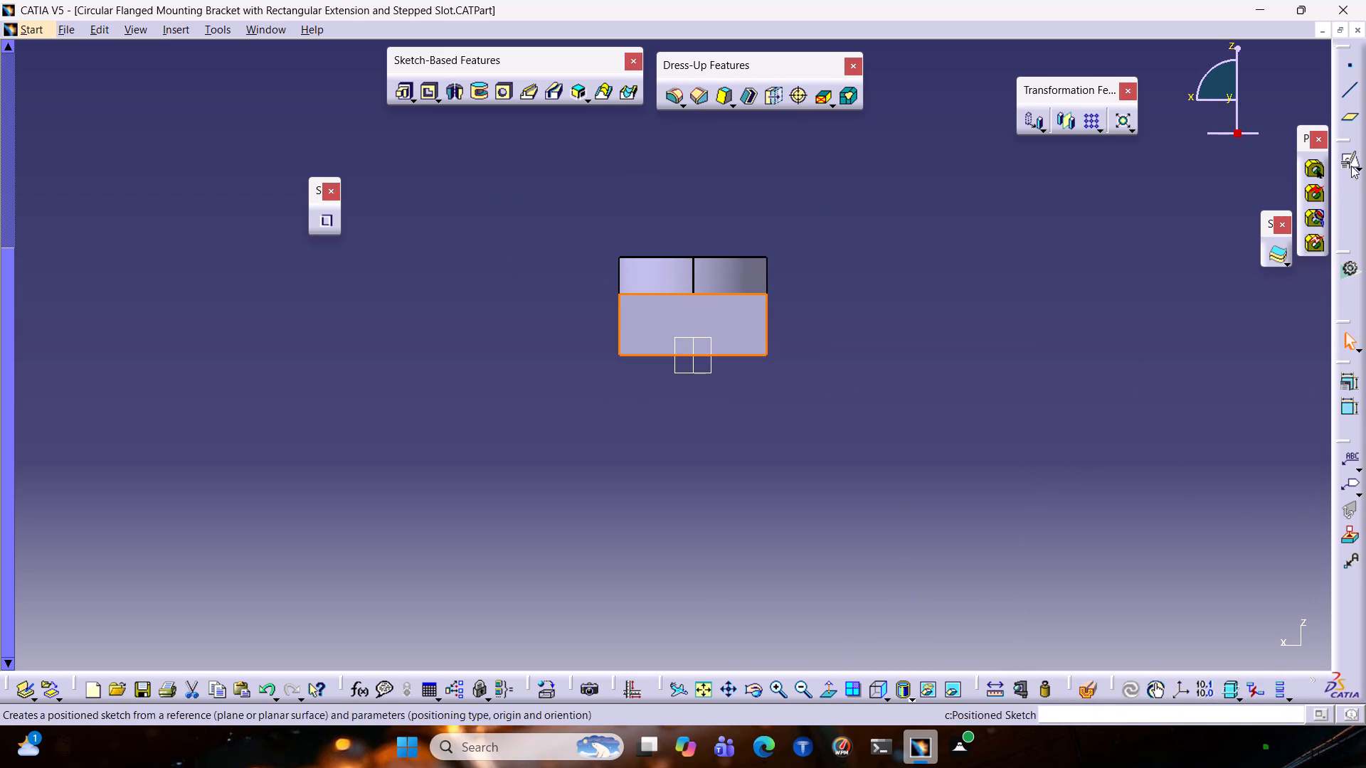
left_click(1347, 166)
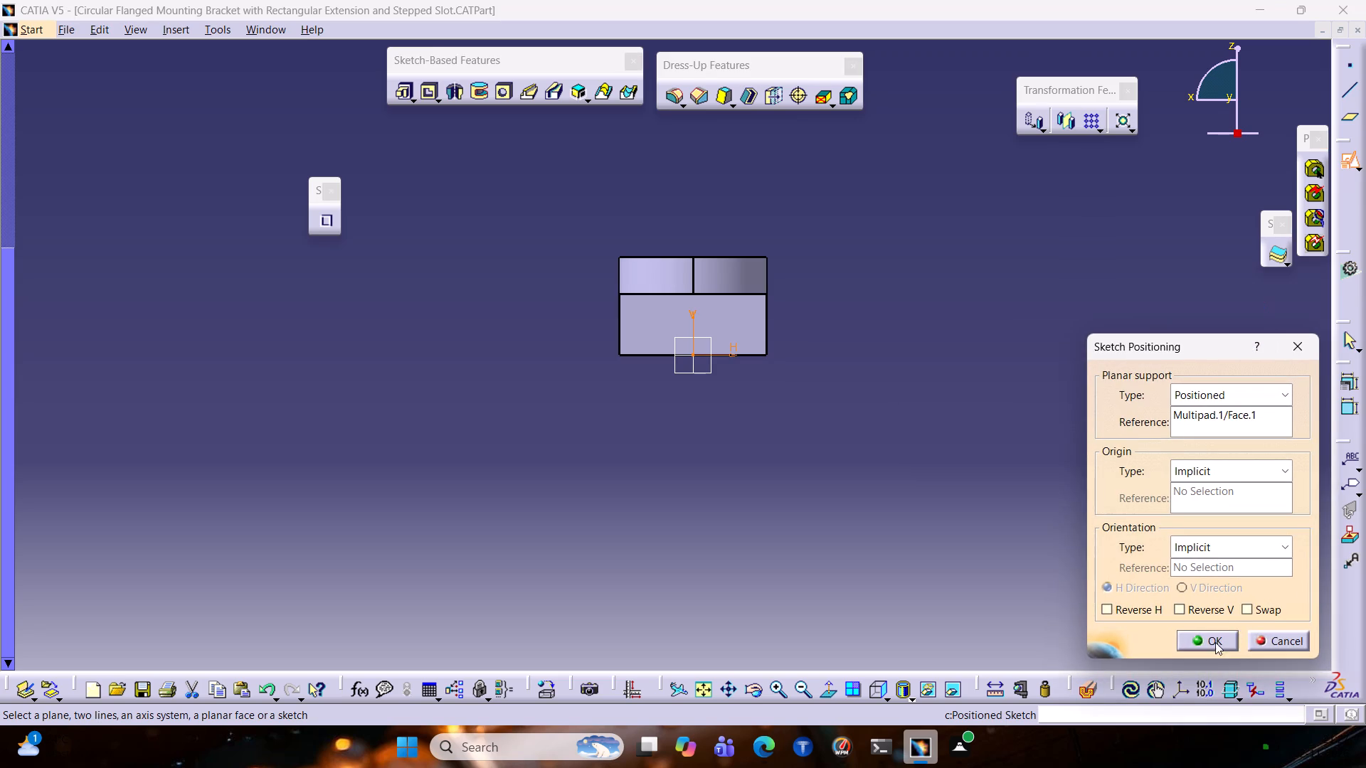
left_click(1215, 642)
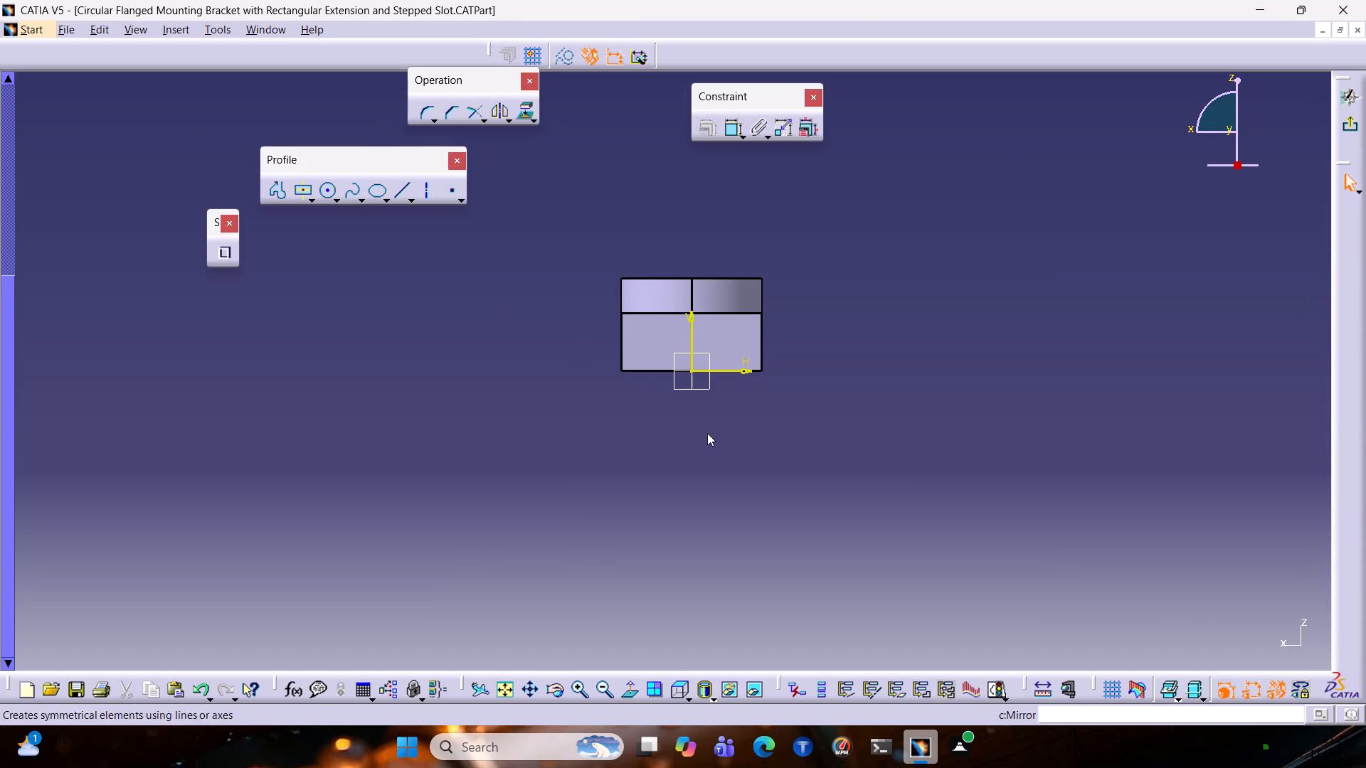
middle_click_drag(886, 388, 1079, 264, "ctrl")
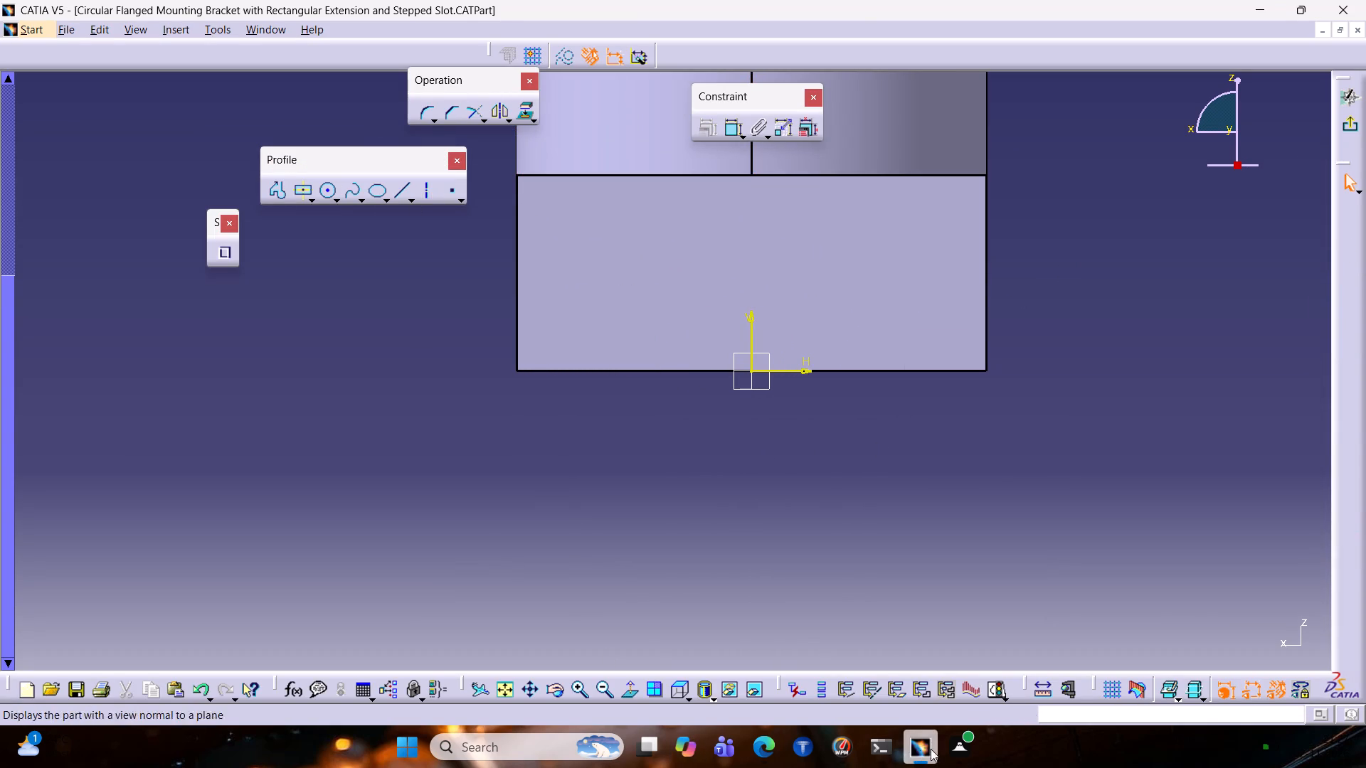
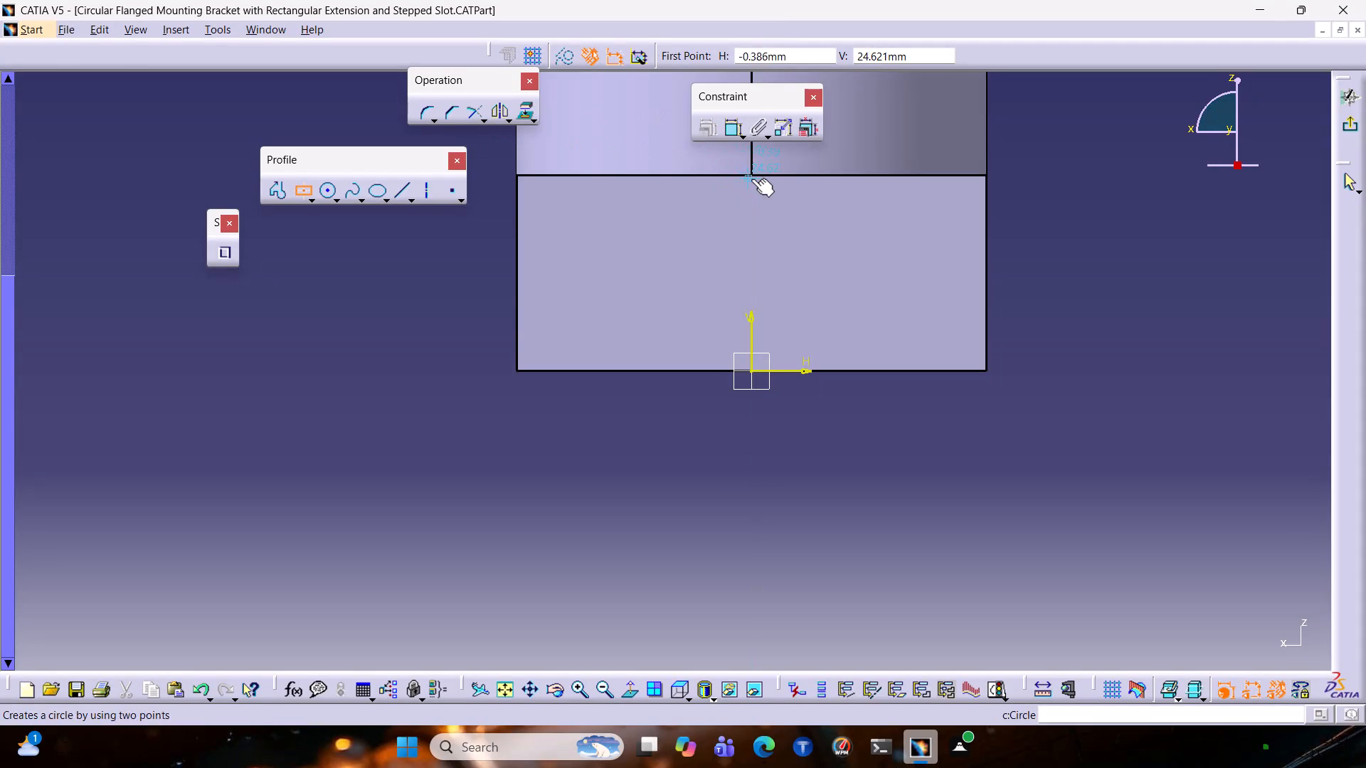
Draw a centered rectangle about 9 mm high around the midpoint of the extension end face's upper edge.
left_click(752, 172)
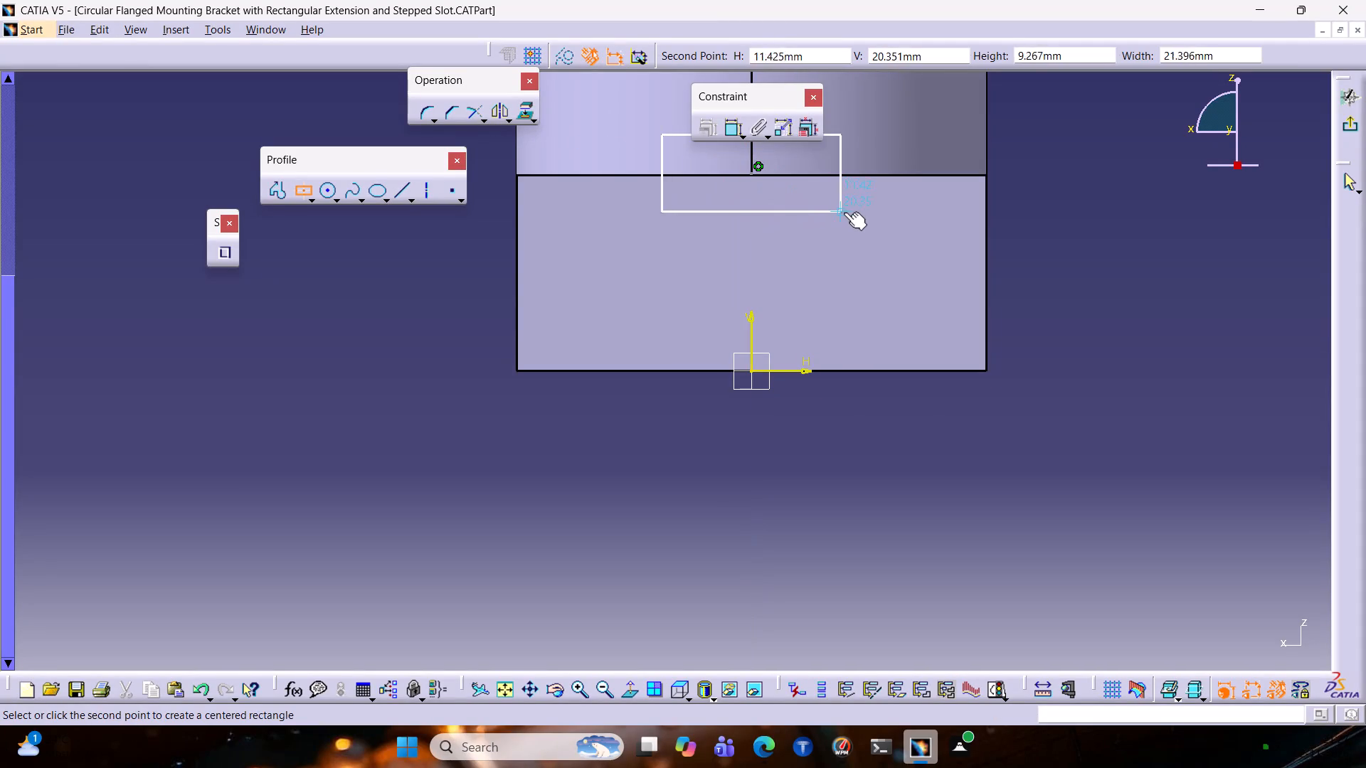
left_click(857, 212)
Project the end face's upper edge into the sketch as a 3D element.
middle_click_drag(866, 273, 869, 378)
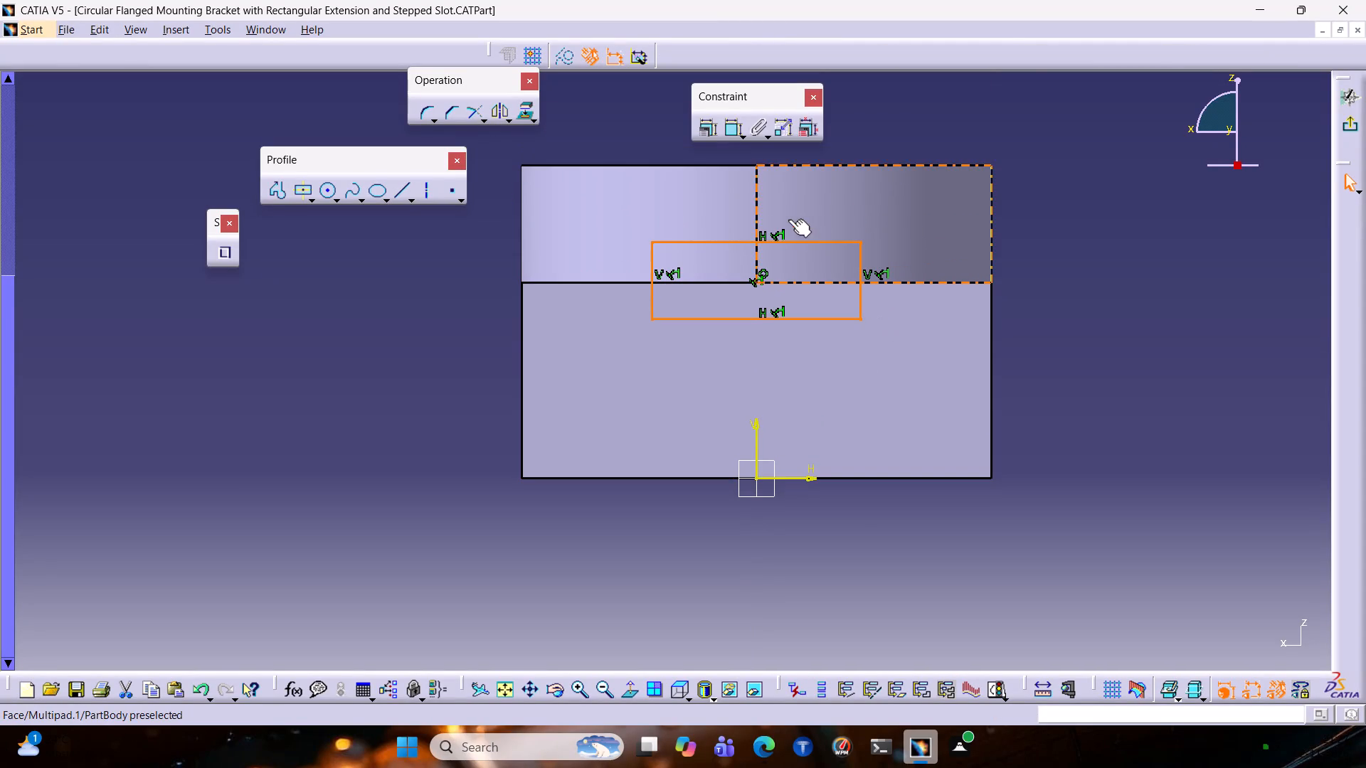
left_click(773, 282)
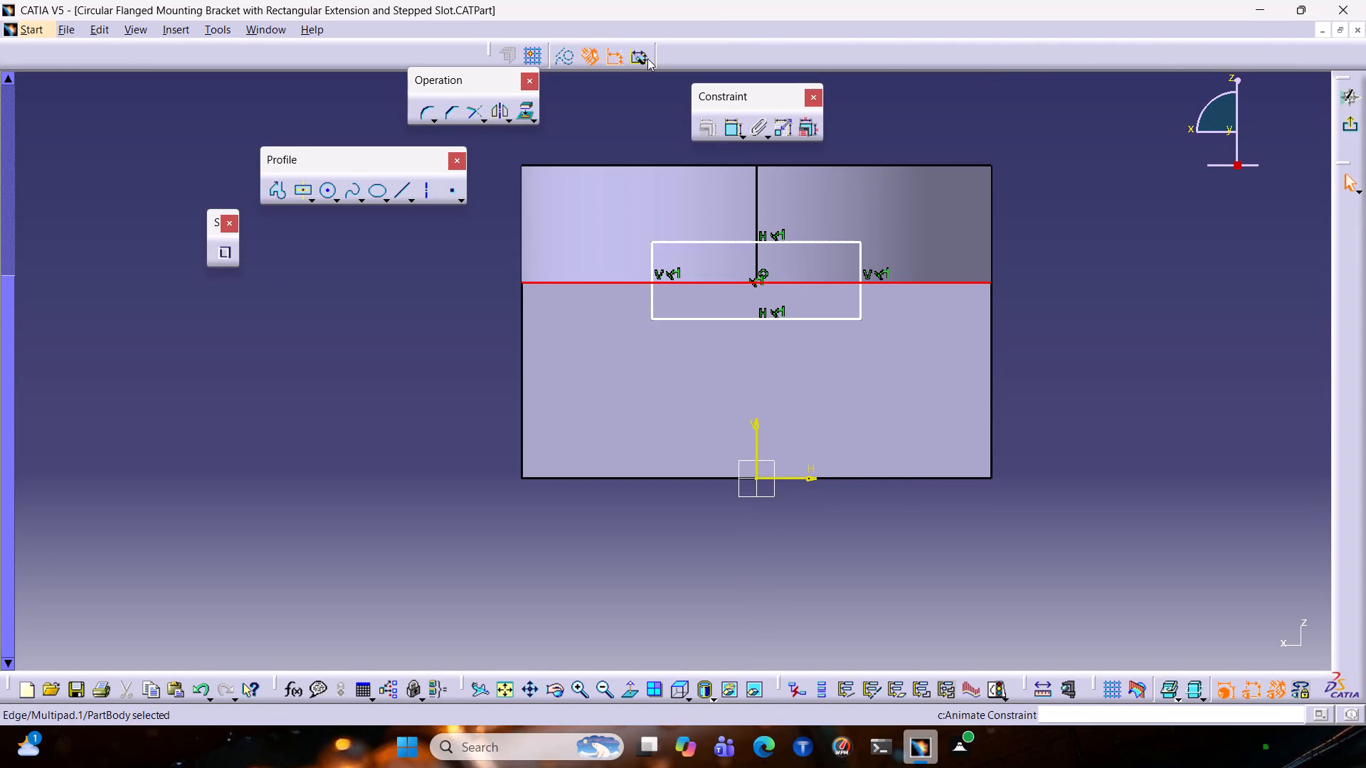
left_click(519, 110)
left_click(1212, 644)
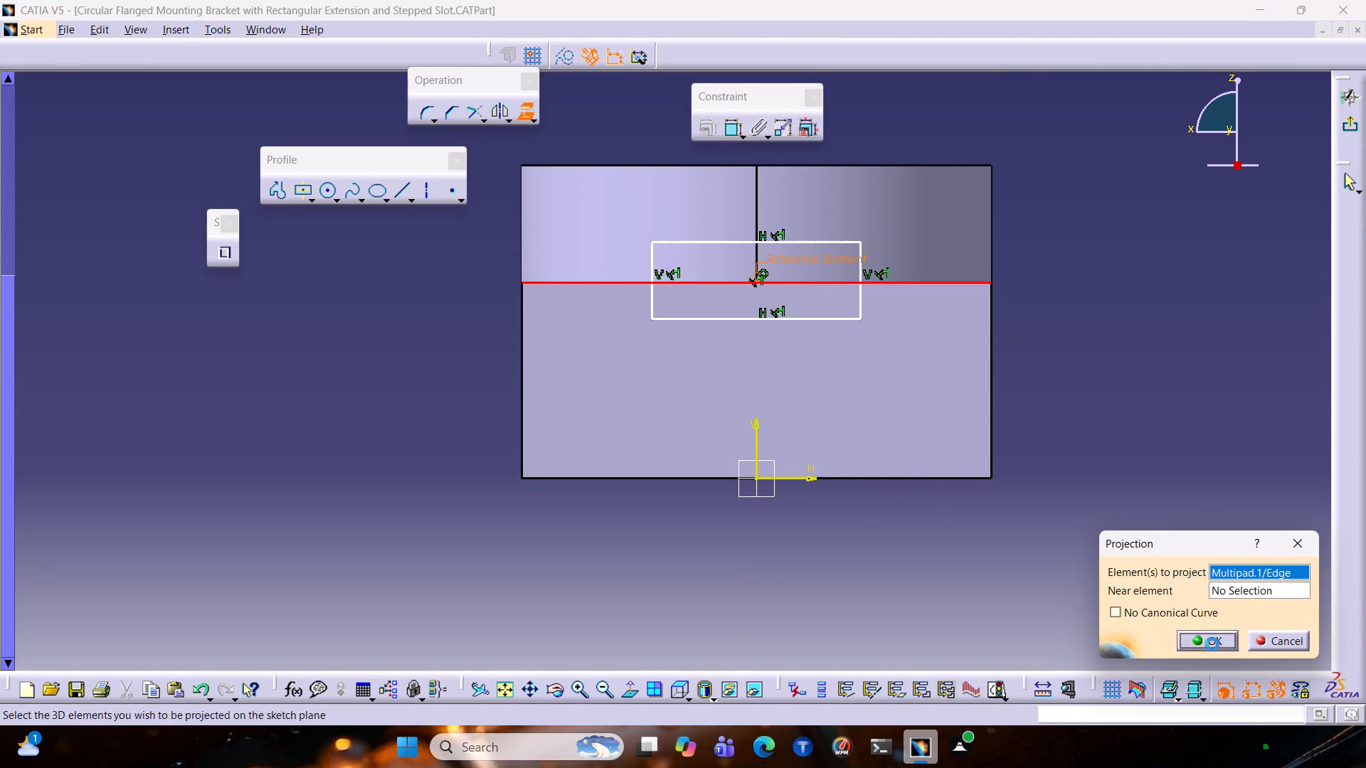
left_click(1187, 422)
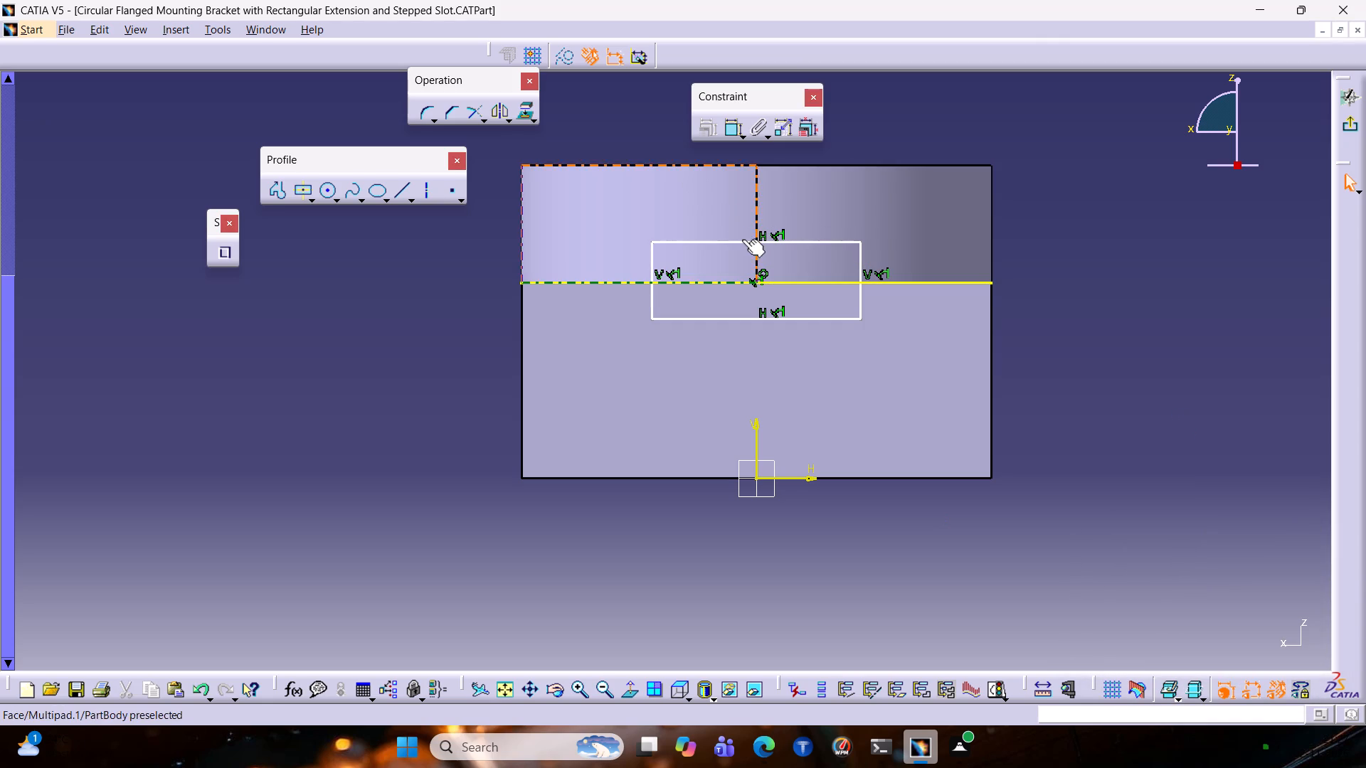
Quick Trim the rectangle's top line and the parts of both side lines above the projected edge.
left_click(484, 120)
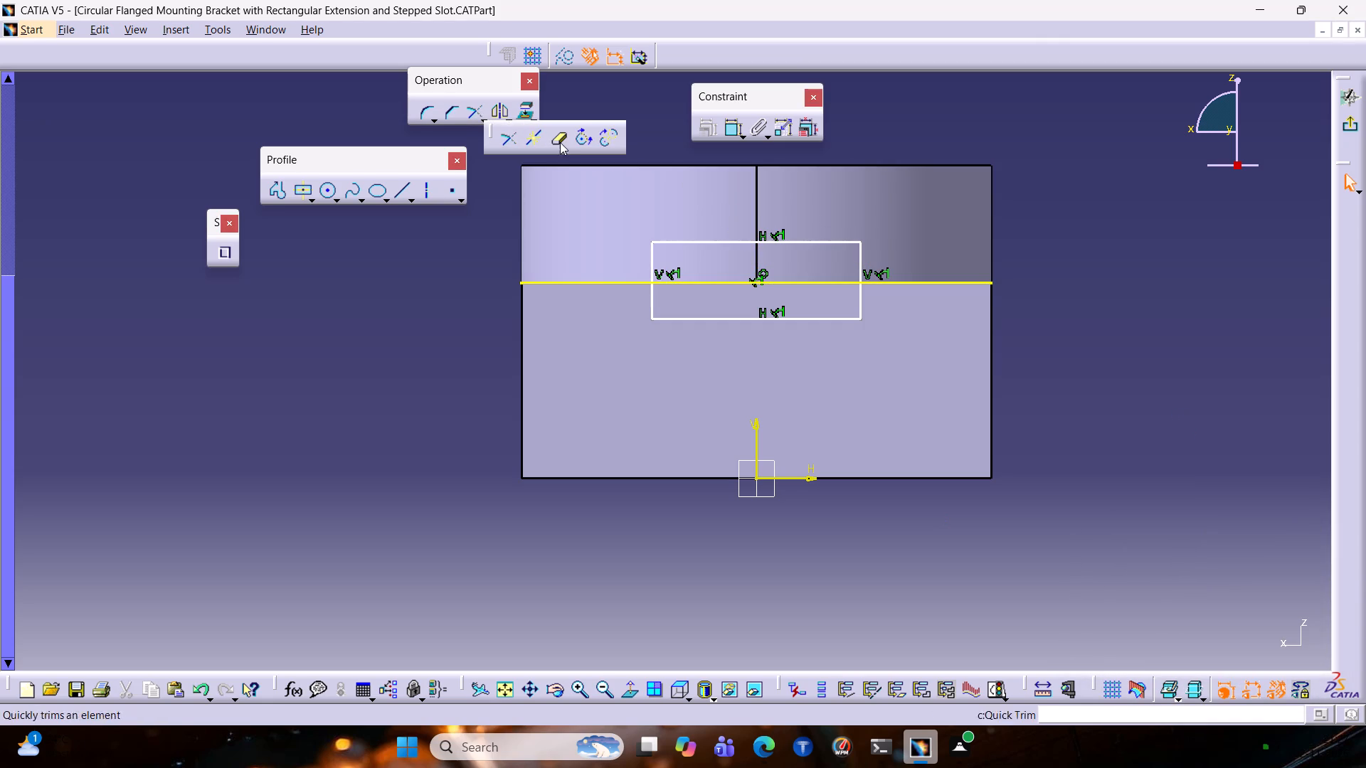
left_click(560, 142)
double_click(696, 63)
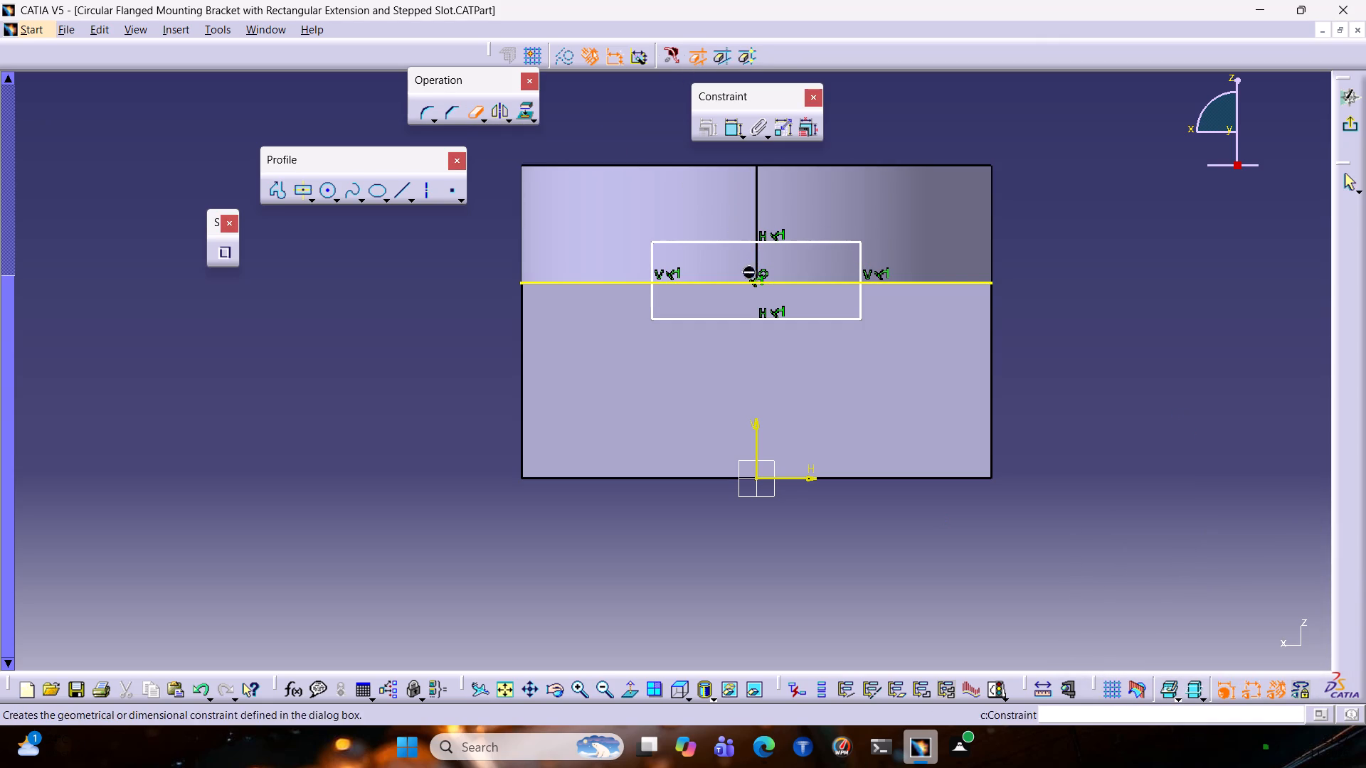
left_click(738, 238)
left_click(733, 242)
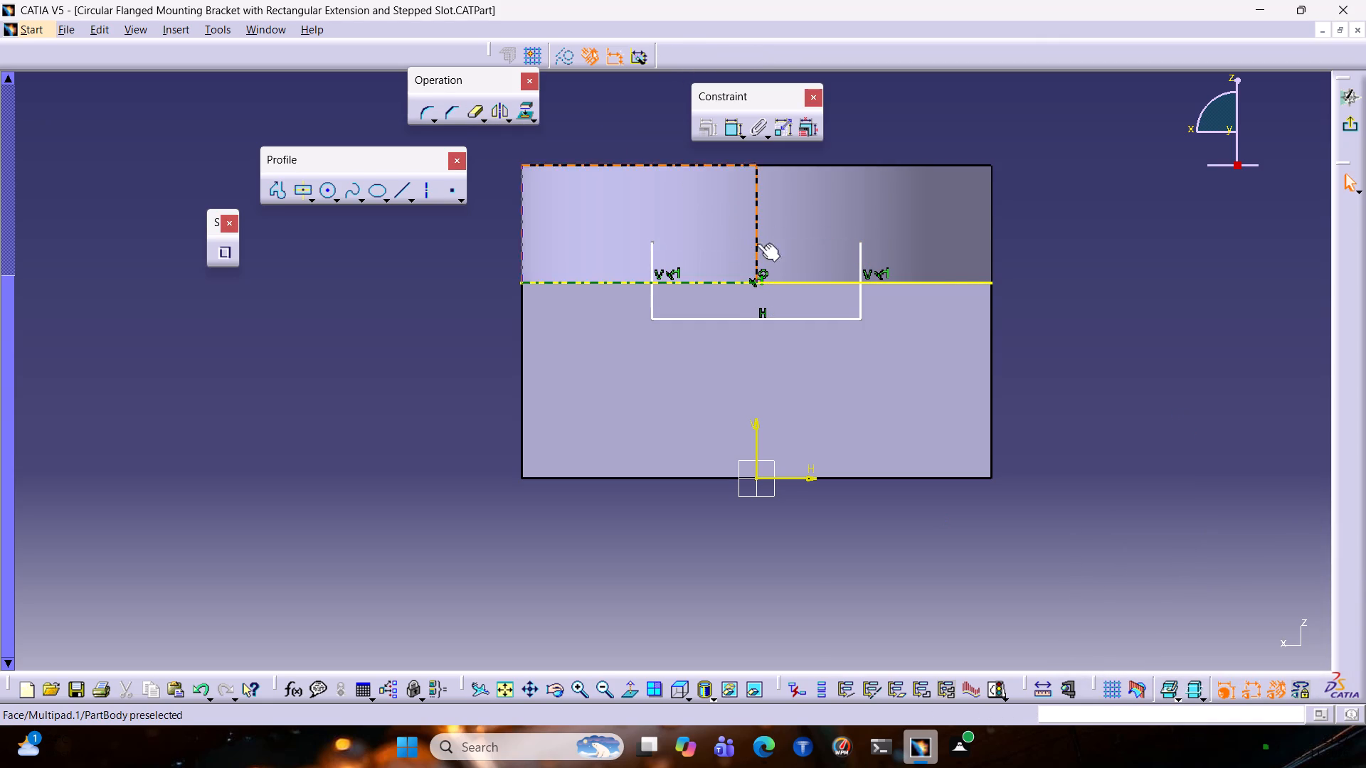
left_click(857, 264)
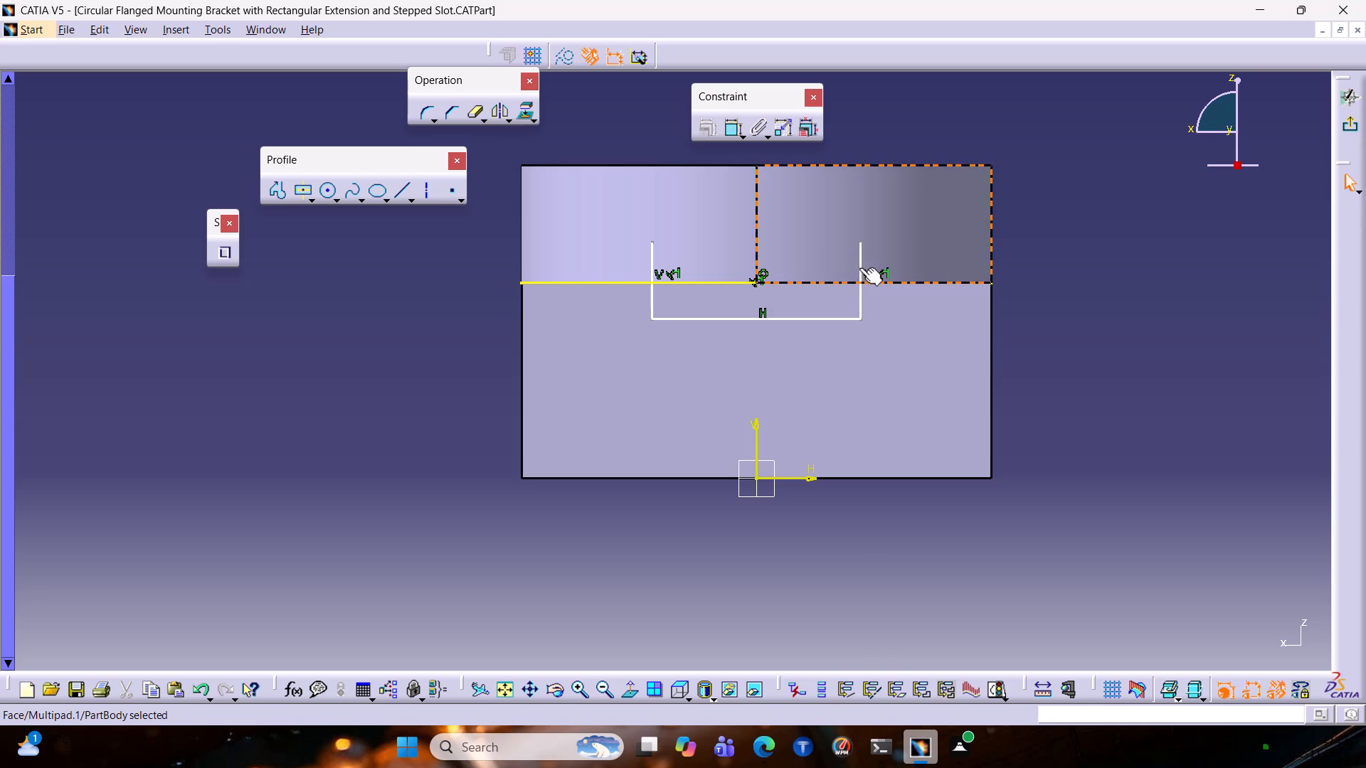
left_click(859, 267)
left_click(860, 257)
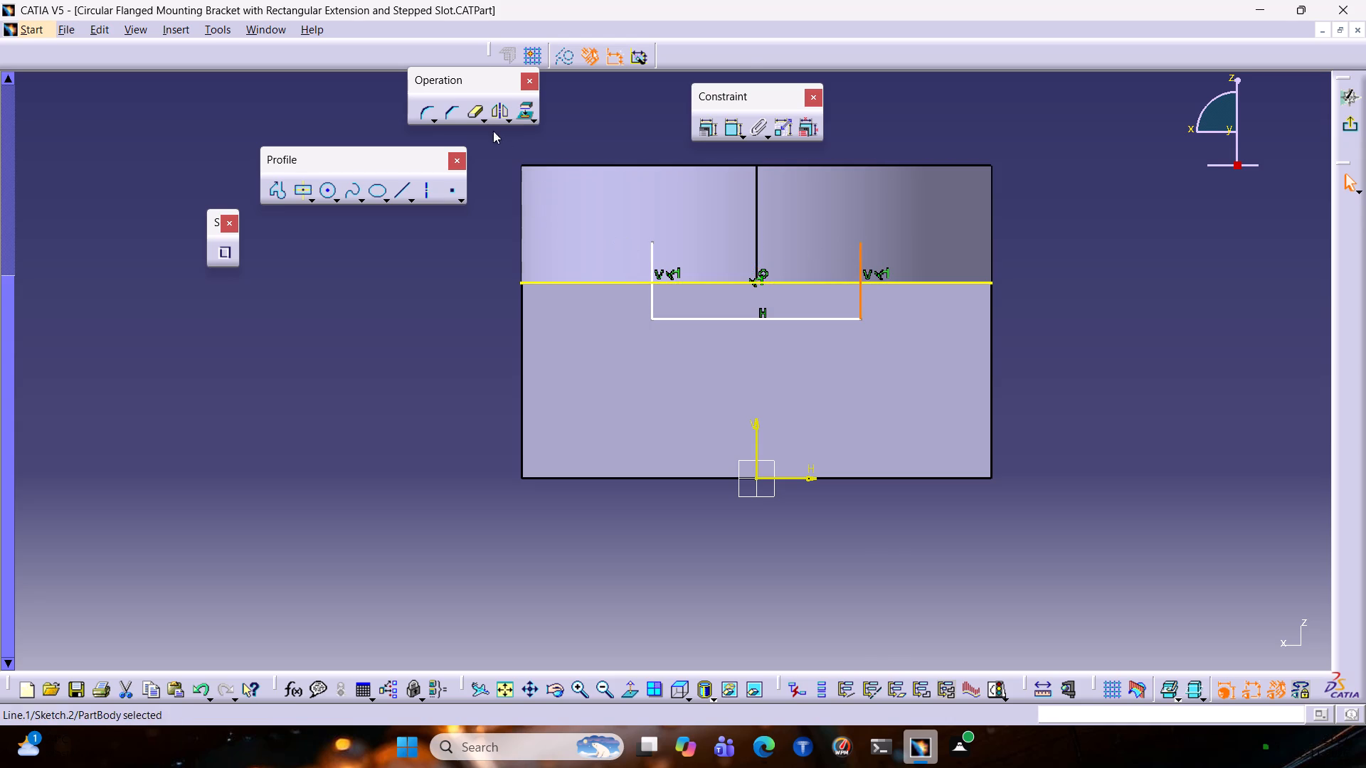
double_click(472, 112)
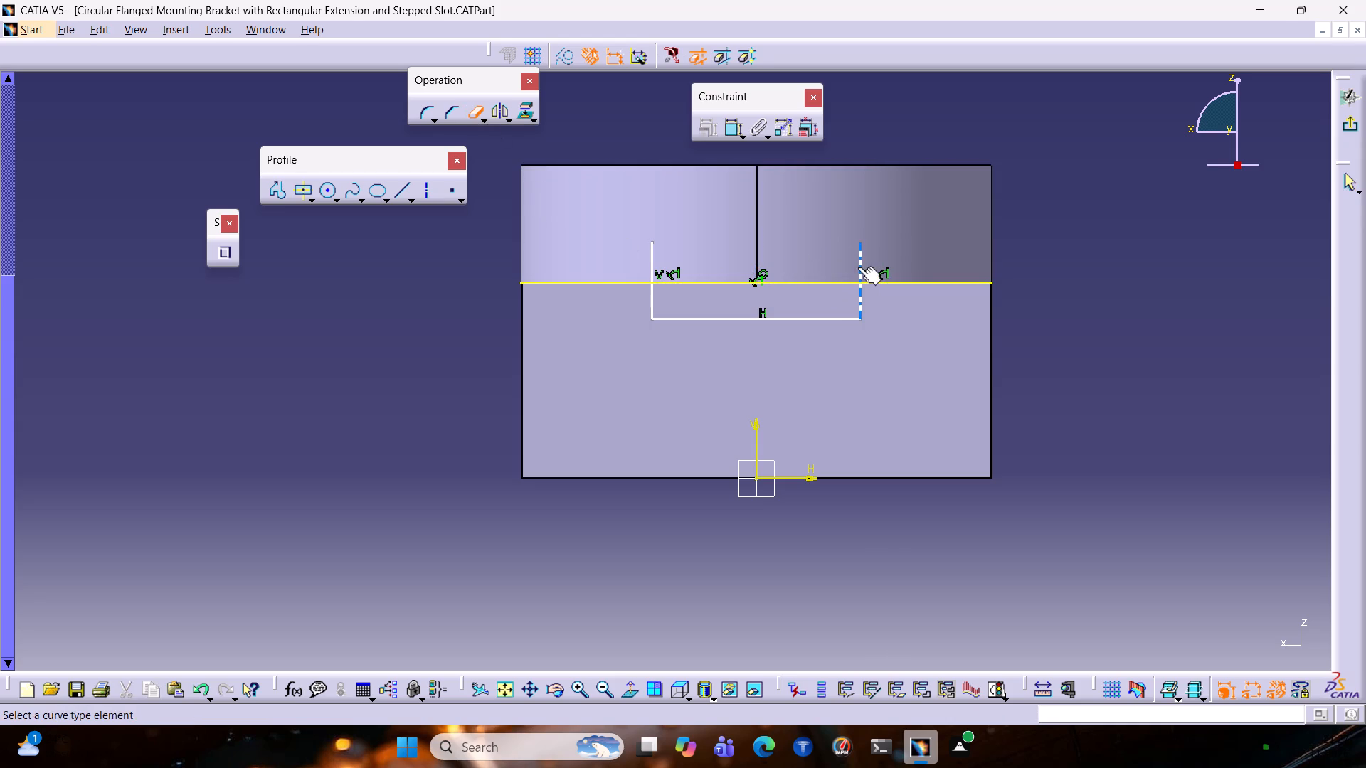
left_click(858, 267)
left_click(648, 259)
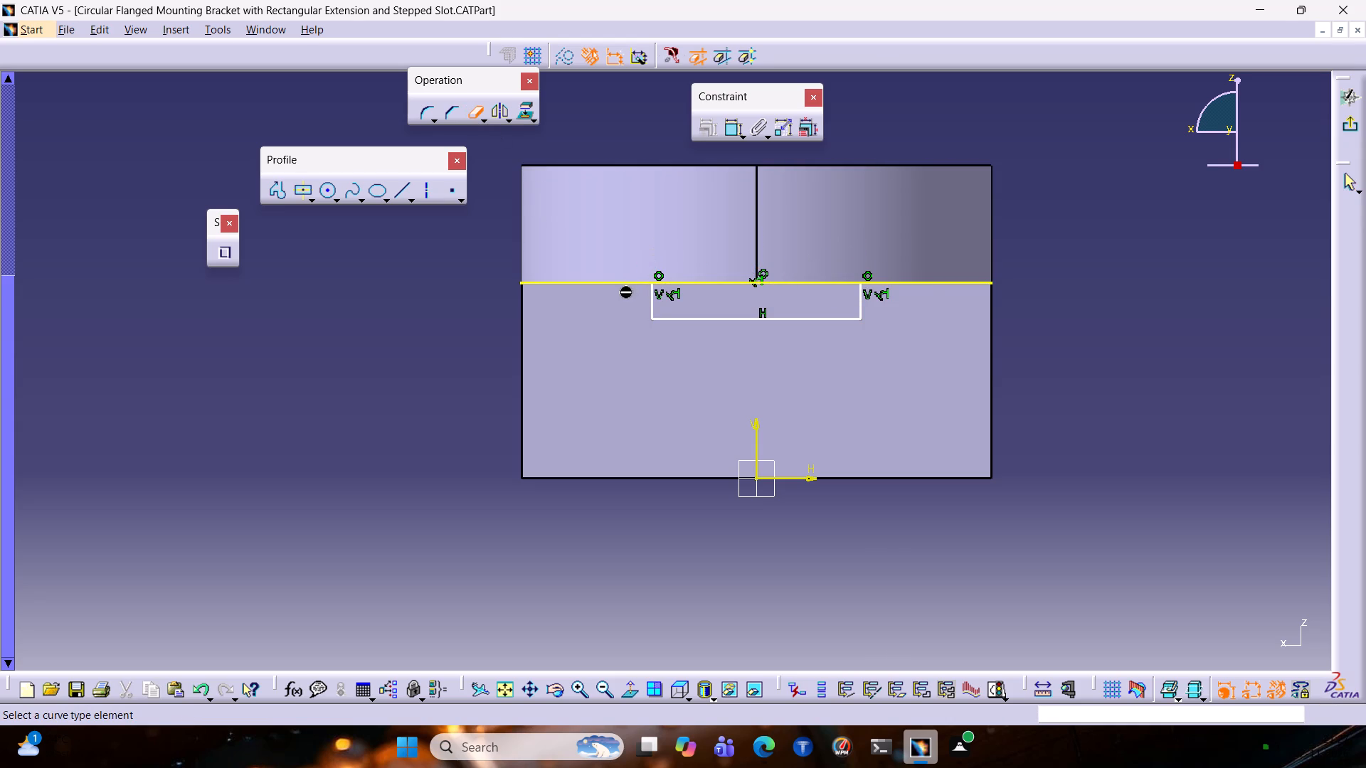
Quick Trim the projected edge's portions outside the rectangle on both sides to close the slot profile.
left_click(622, 282)
left_click(904, 282)
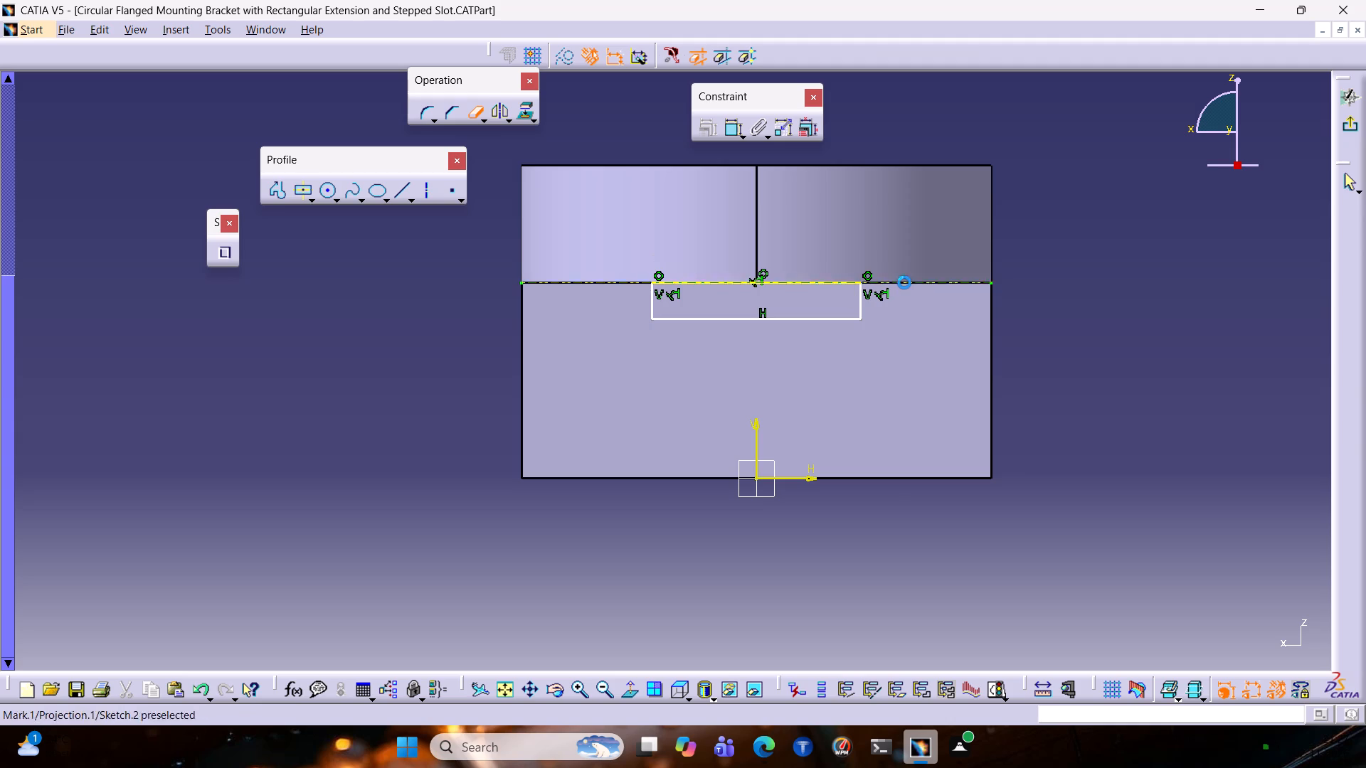
key("Escape")
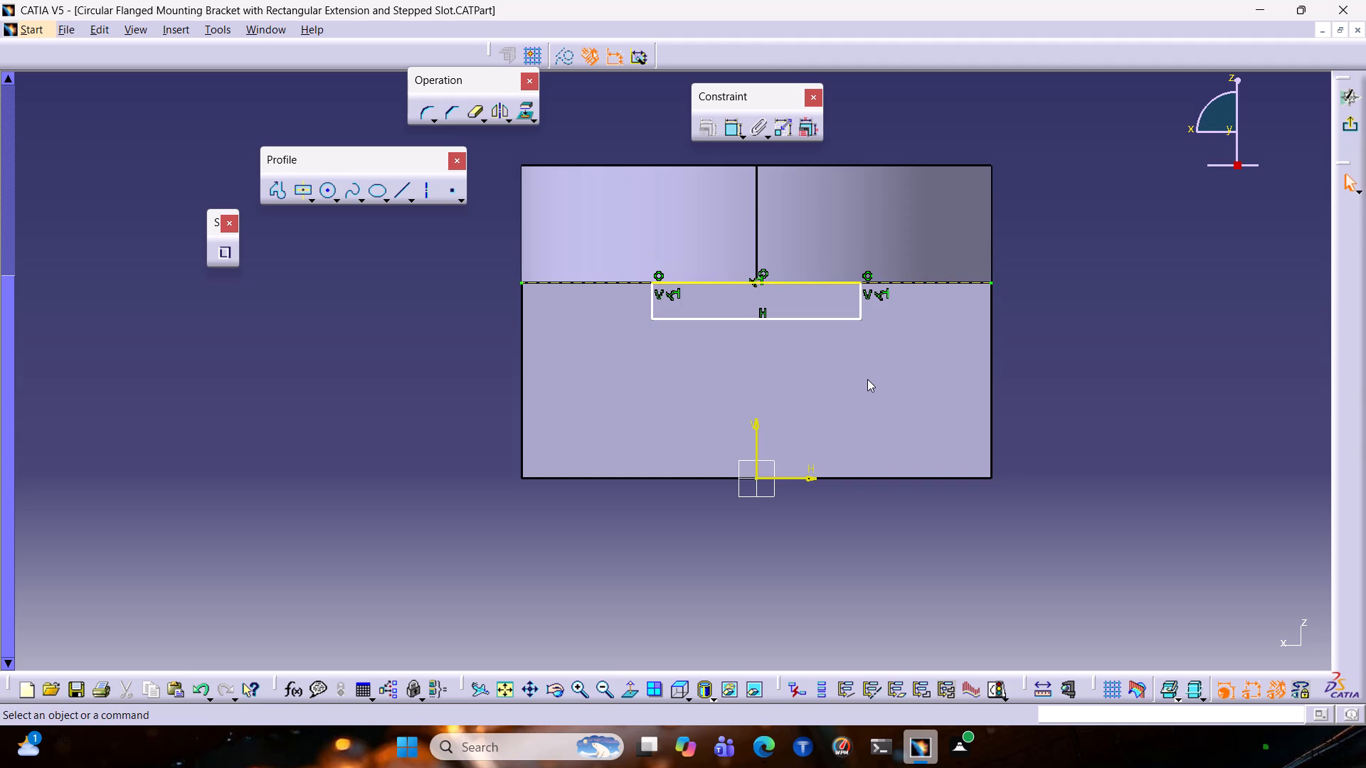
Constrain the distance between the slot profile's bottom line and the end face's lower edge to 15 mm.
left_click(737, 129)
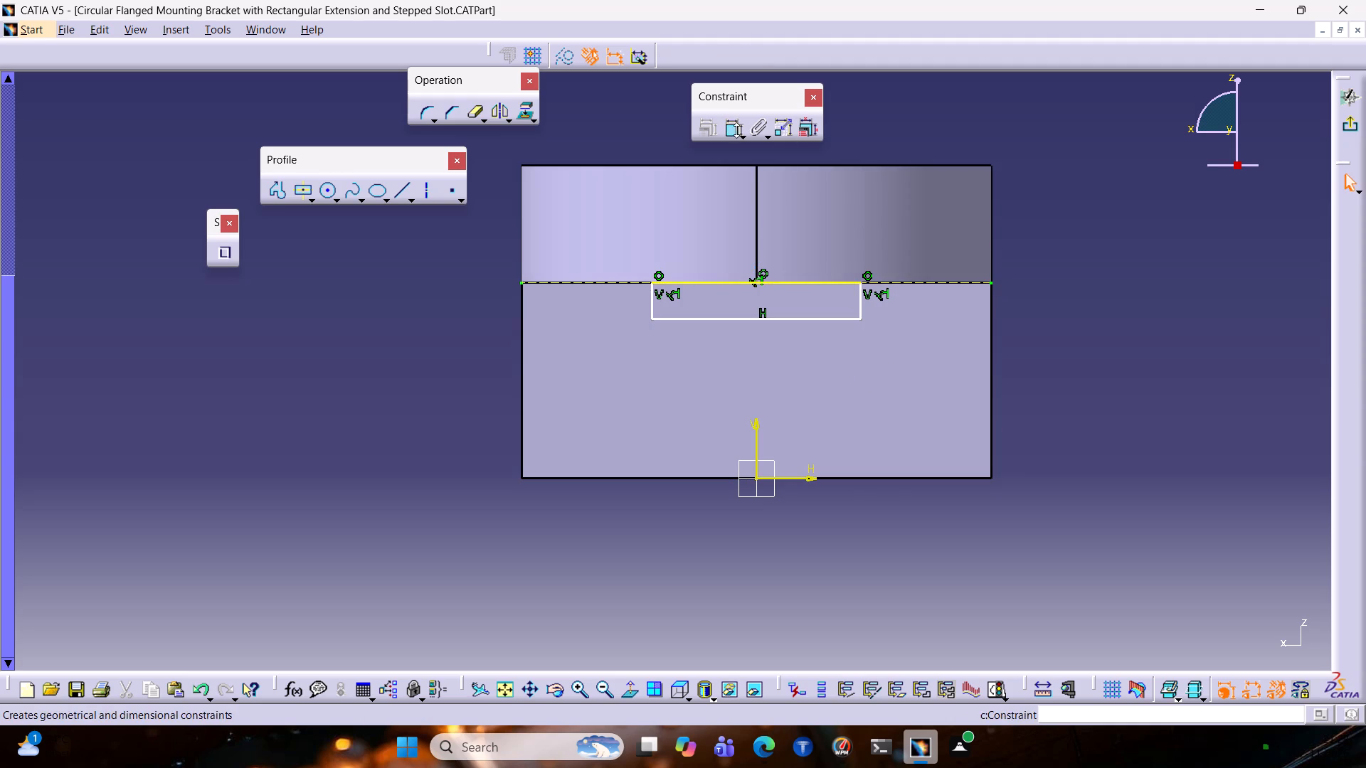
double_click(729, 132)
left_click(724, 317)
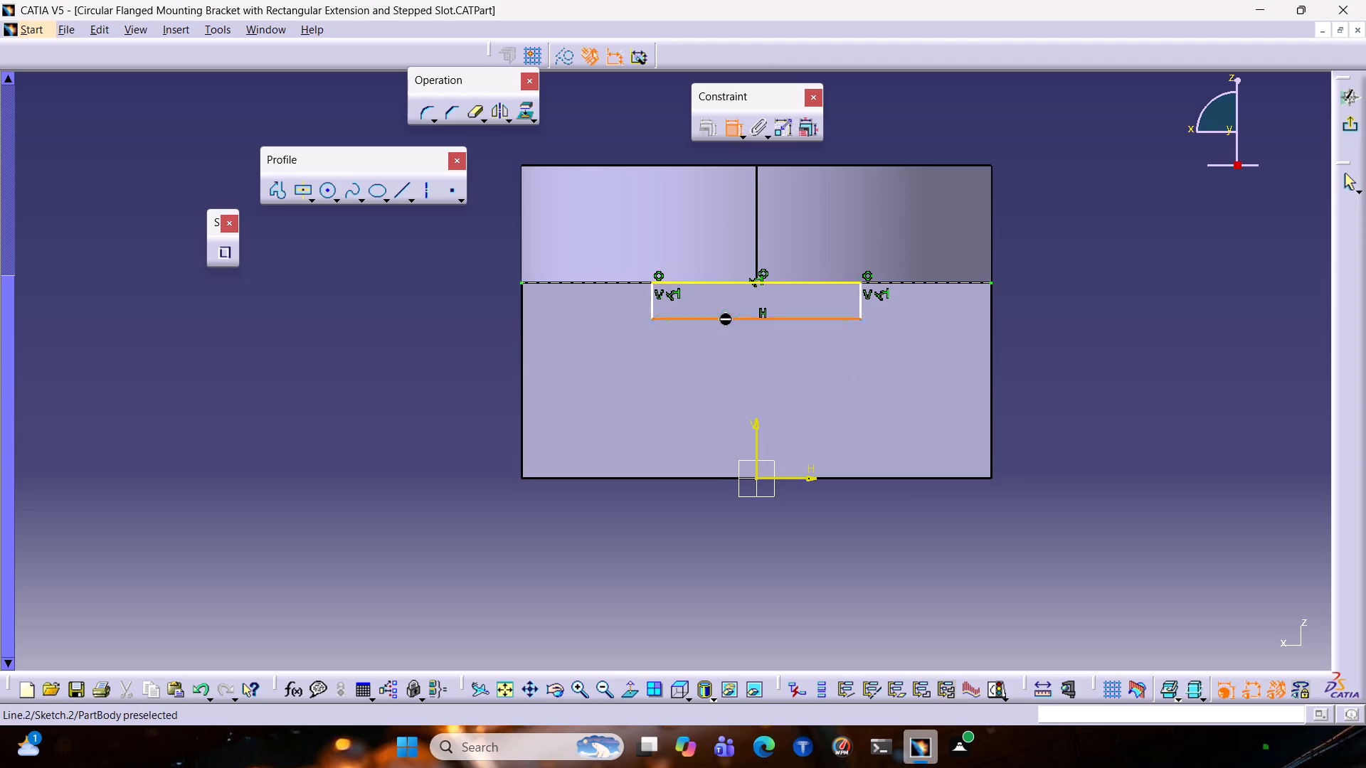
left_click(698, 479)
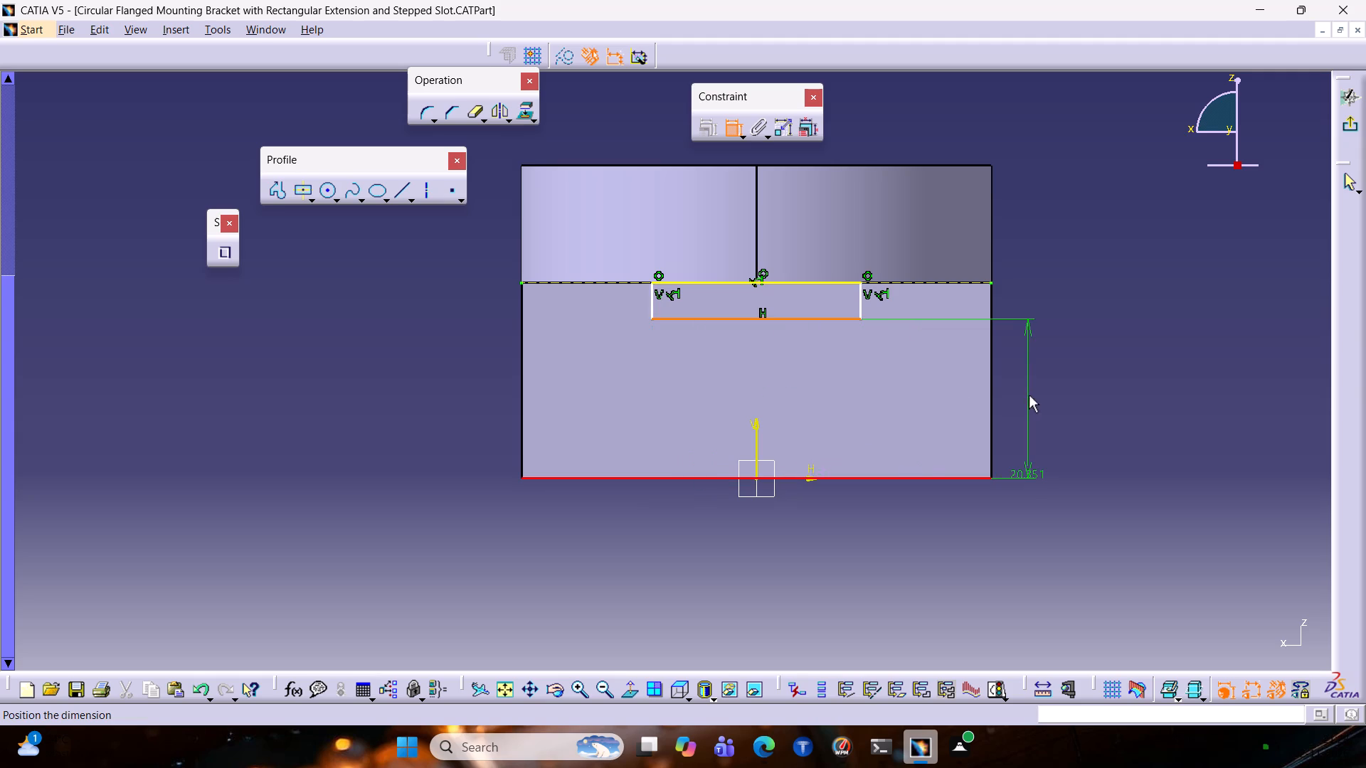
left_click(1034, 393)
double_click(1027, 474)
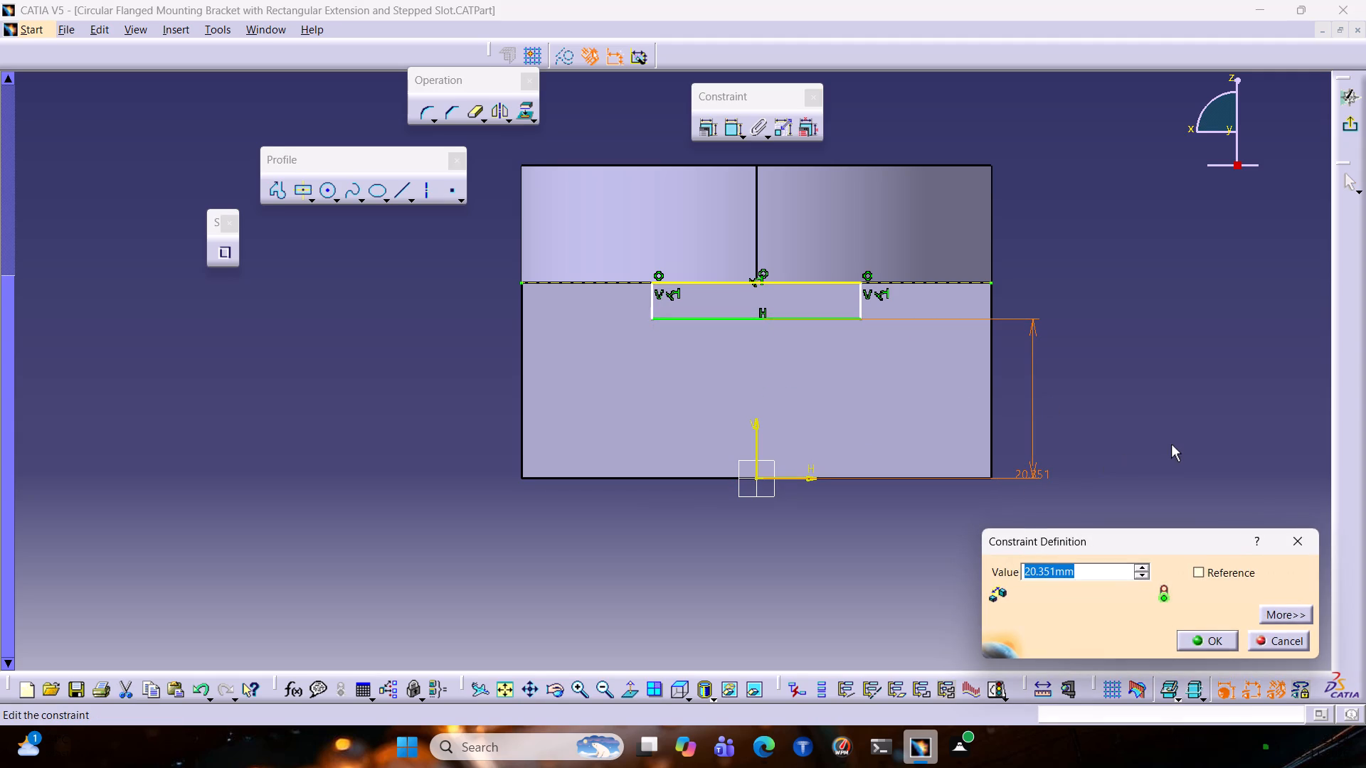
type("15")
key("Return")
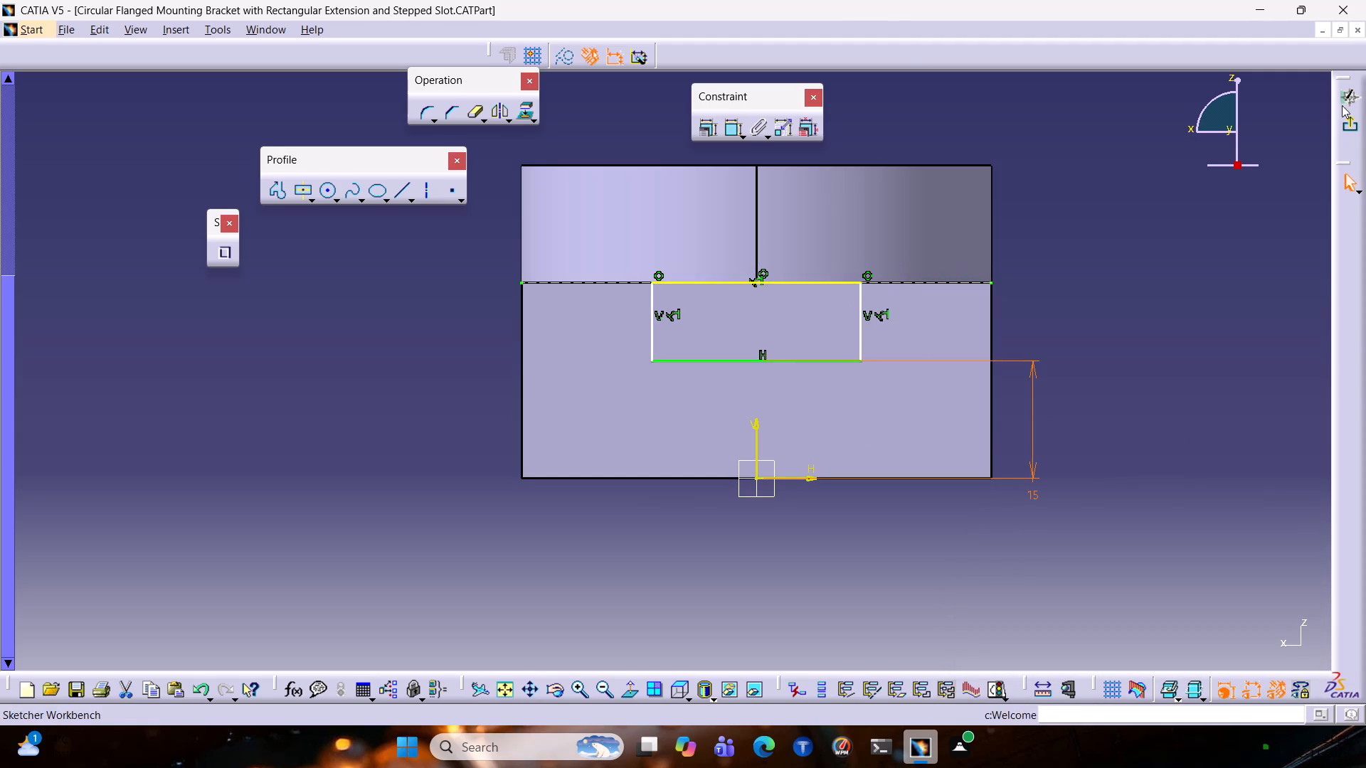
Leave the sketch and cut the slot profile into the extension as a pocket with a depth of 60 mm.
left_click(1360, 131)
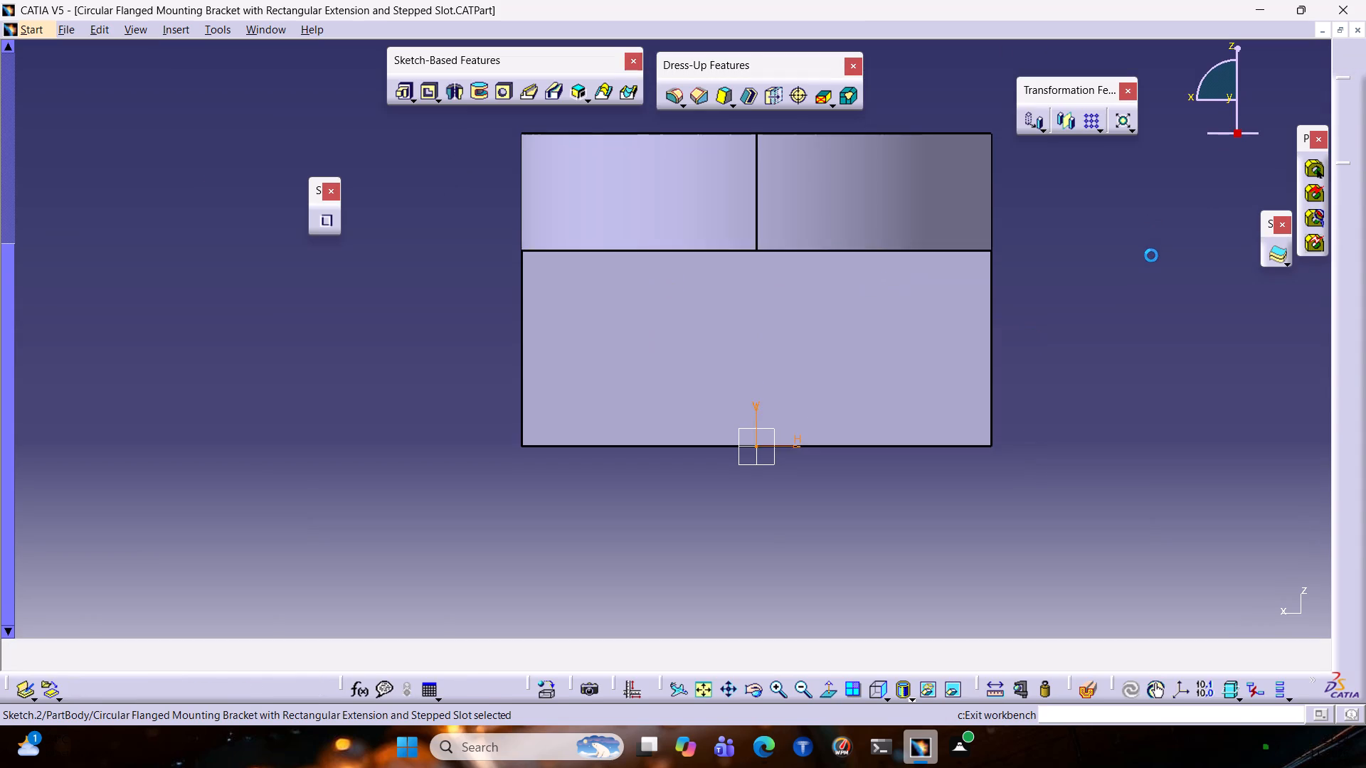
left_click(425, 91)
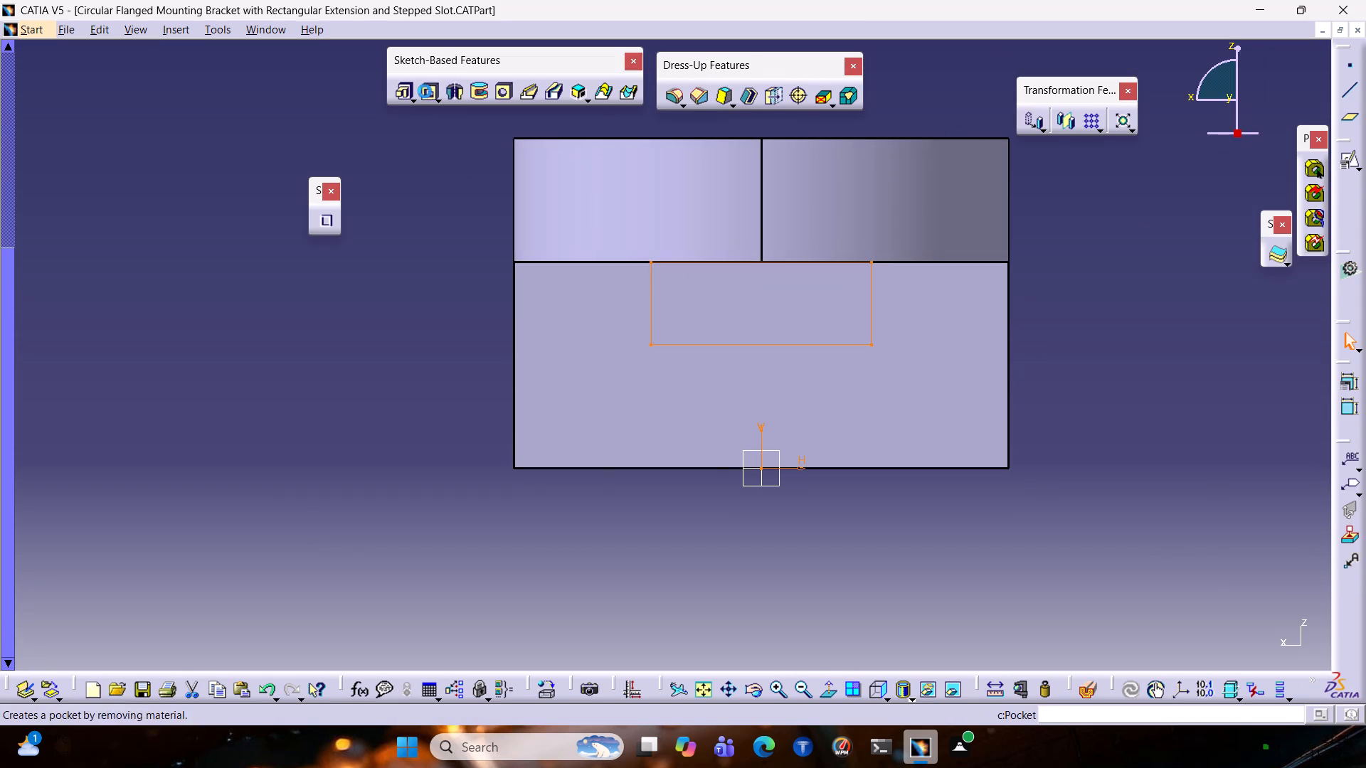
type("60")
left_click(1284, 636)
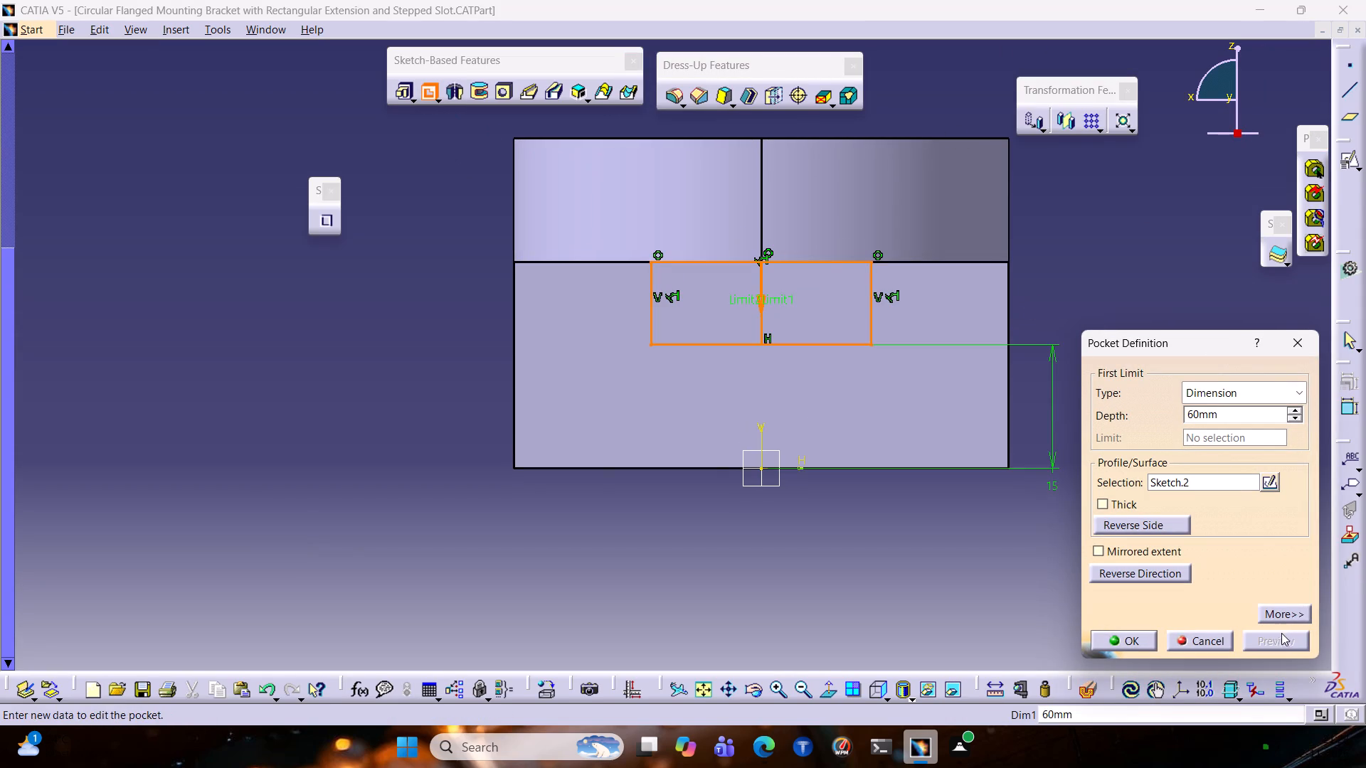
left_click(1123, 641)
Examine the pocketed slot and the bracket from an oblique angle, from the front and from the top.
middle_click_drag(1103, 438, 874, 469)
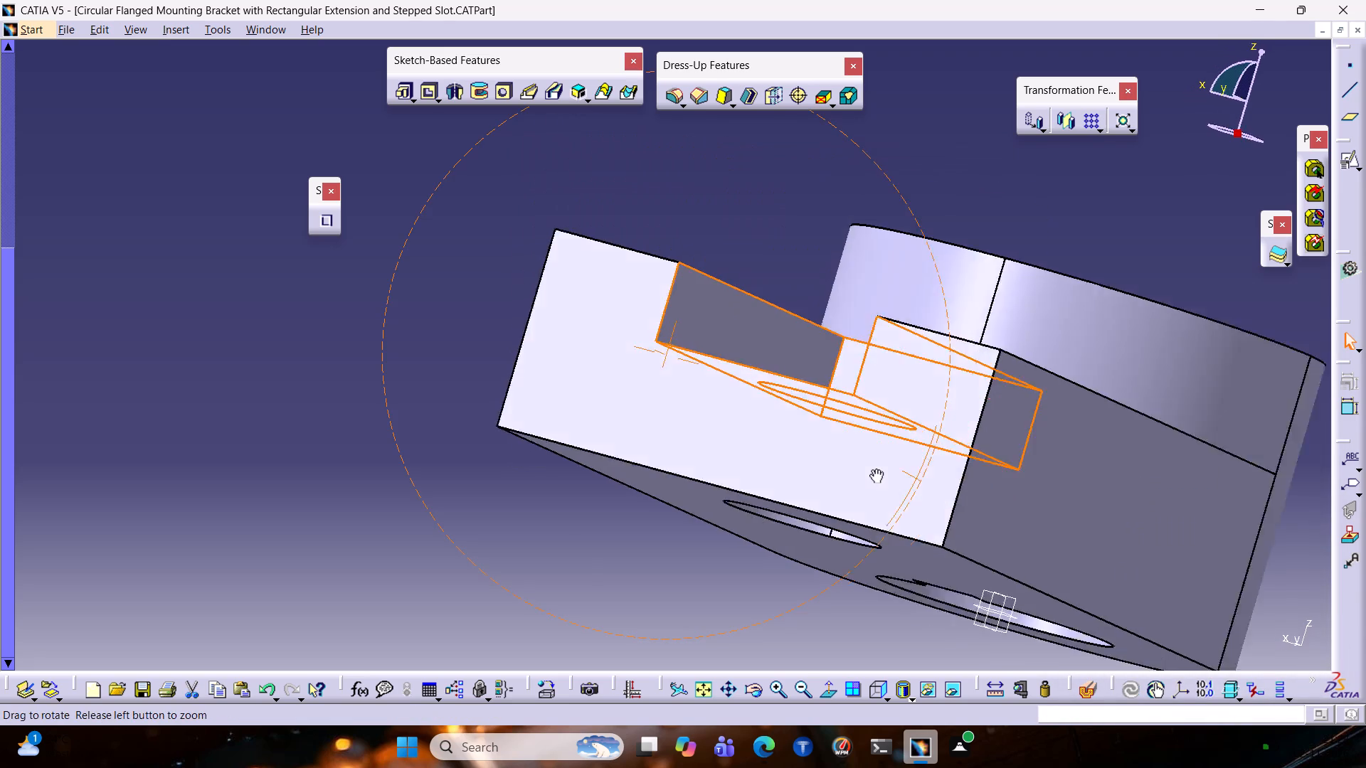
middle_click_drag(874, 469, 857, 467)
left_click(403, 309)
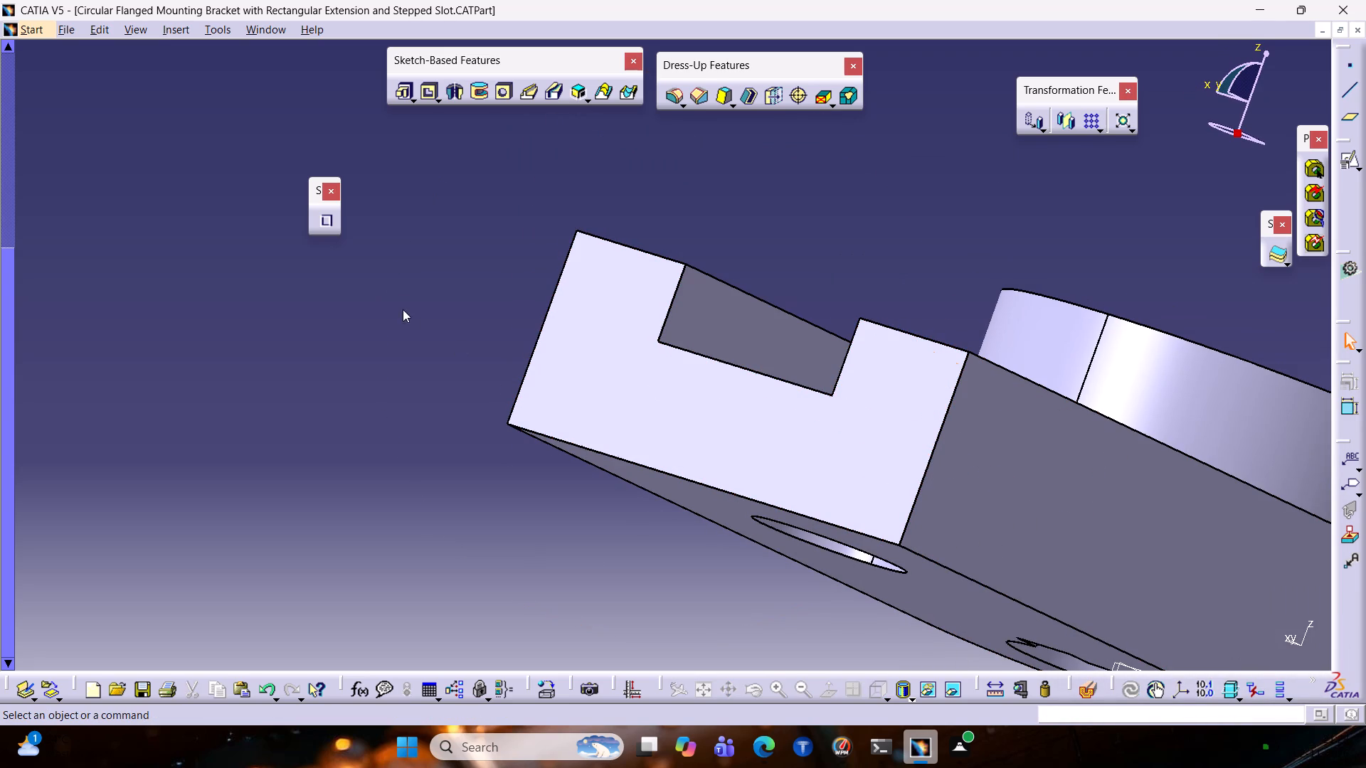
middle_click_drag(946, 233, 948, 302, "ctrl")
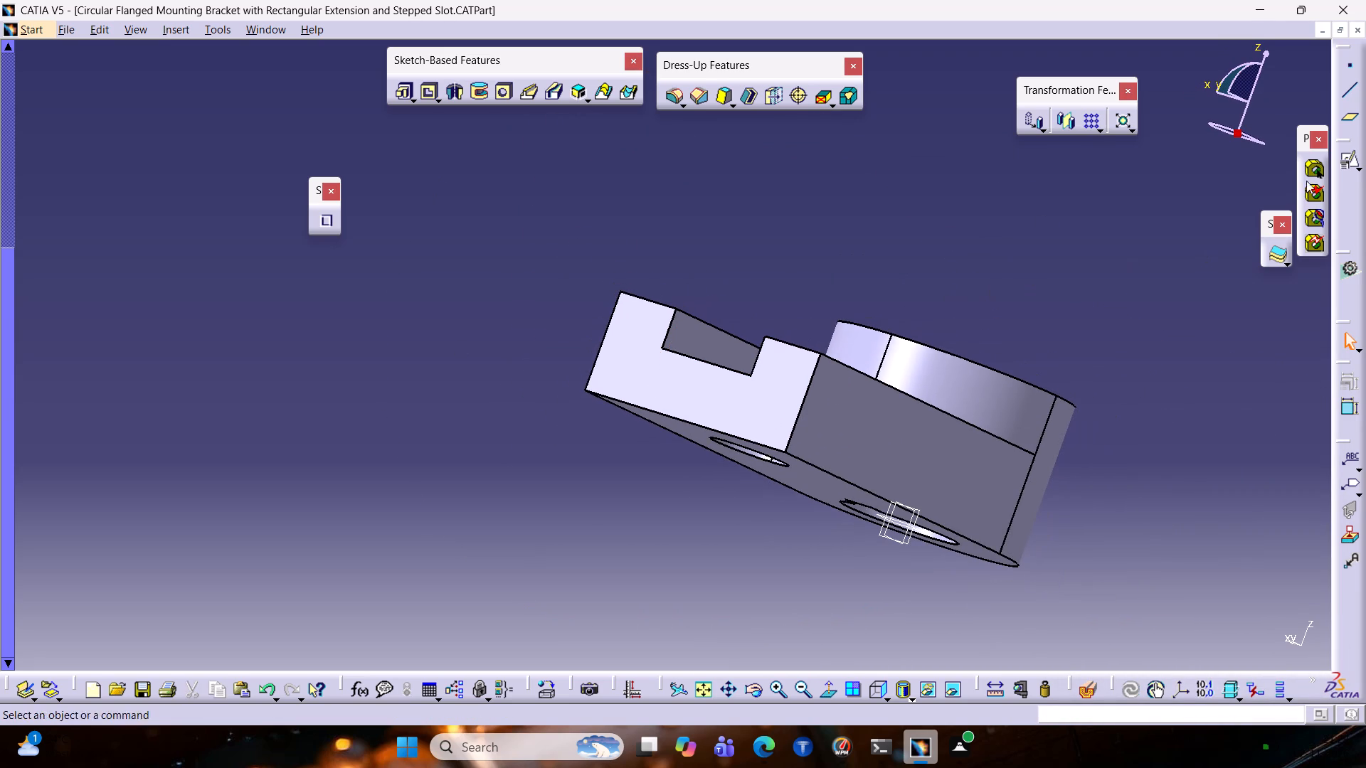
left_click_drag(12, 282, 15, 112)
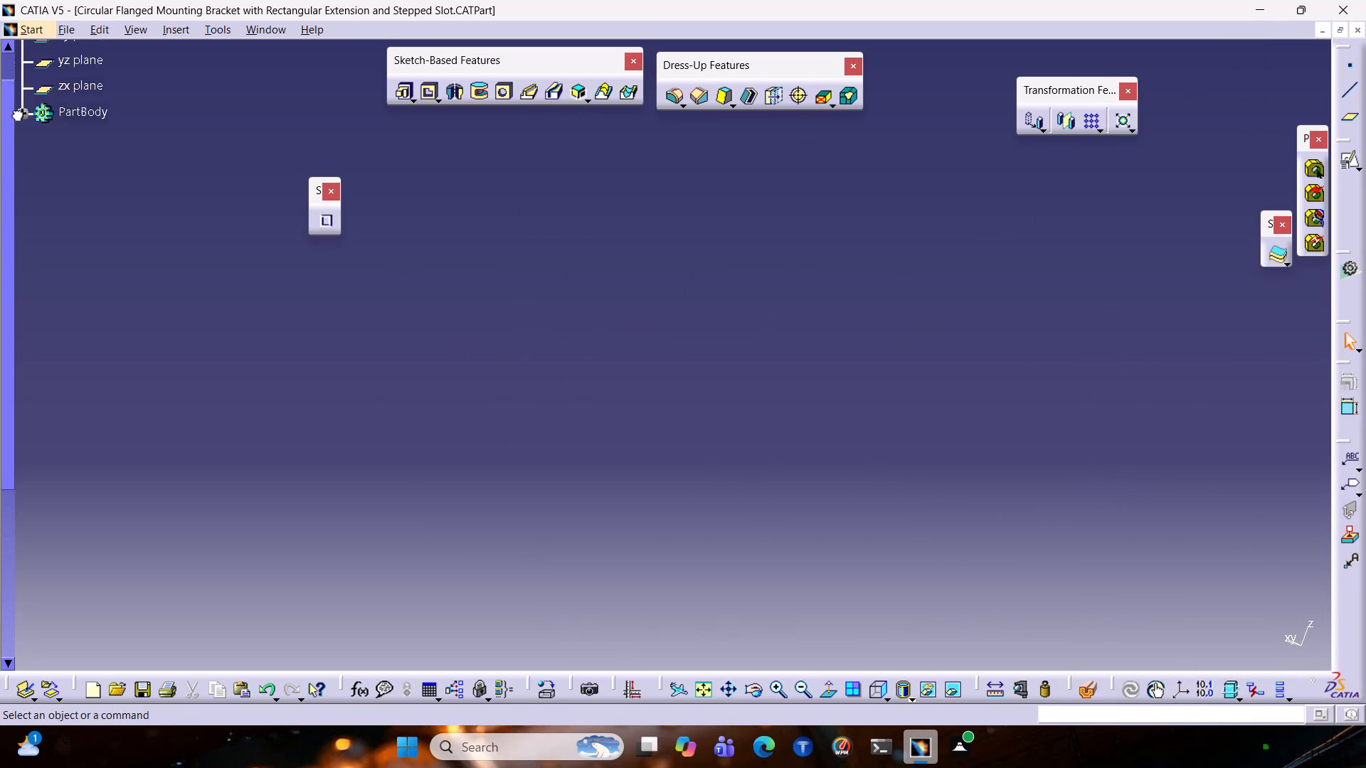
left_click_drag(15, 112, 24, 83)
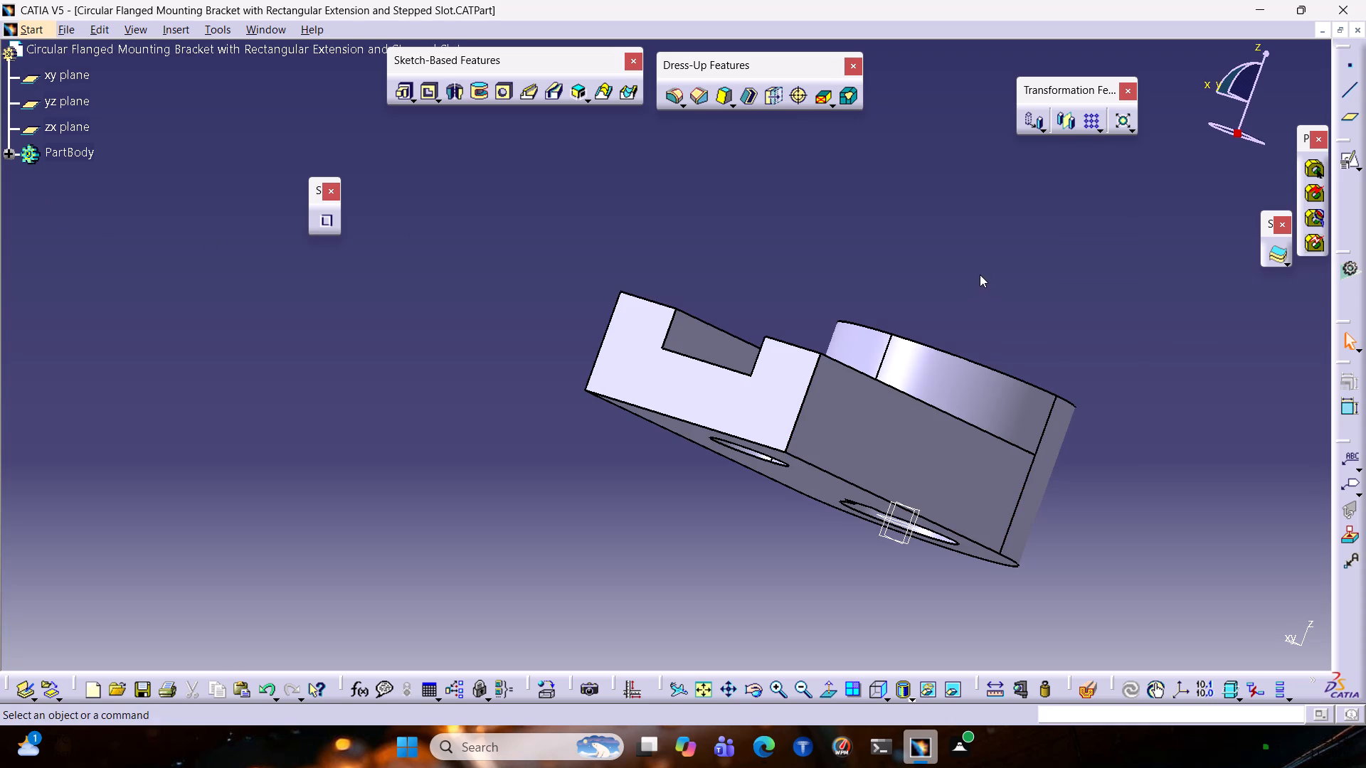
middle_click_drag(968, 279, 924, 321, "ctrl")
scroll(973, 540, "down", 1)
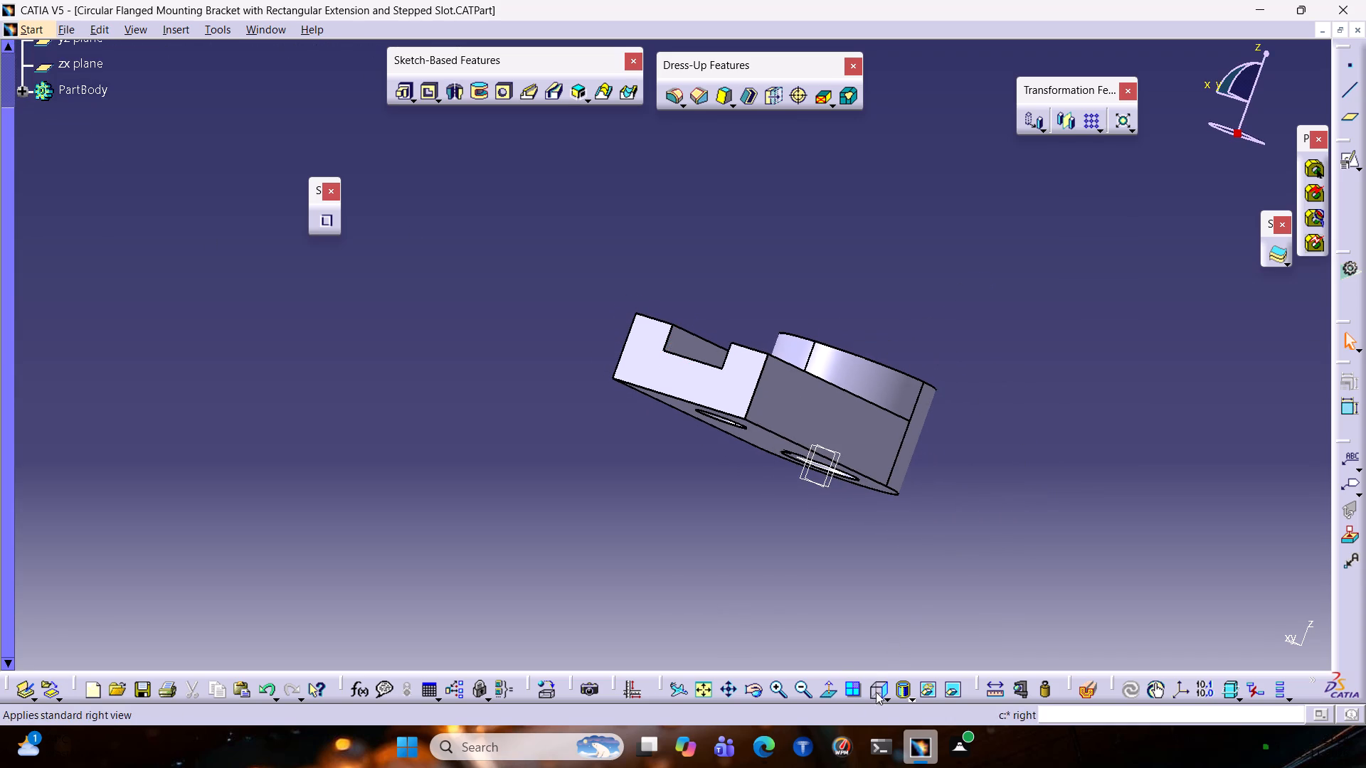
left_click(882, 693)
left_click(899, 562)
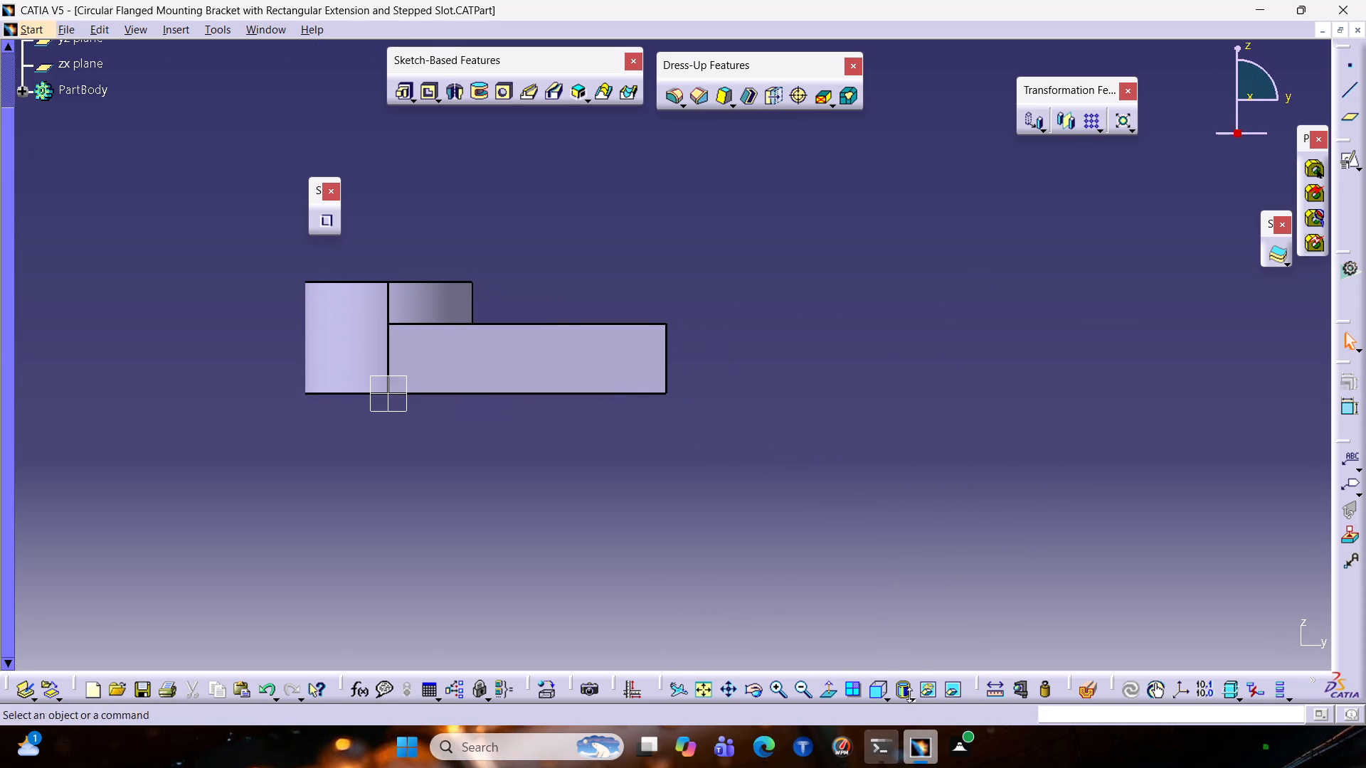
left_click(881, 698)
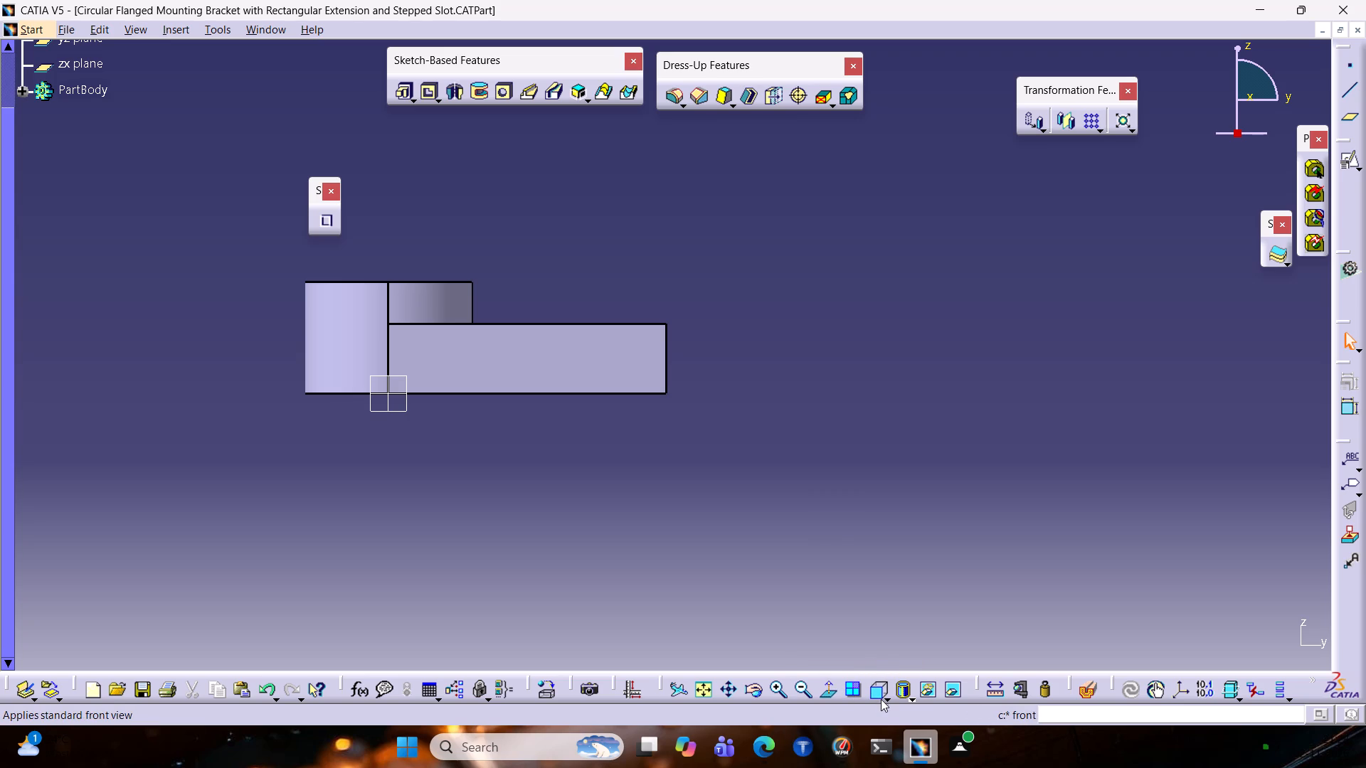
left_click(883, 698)
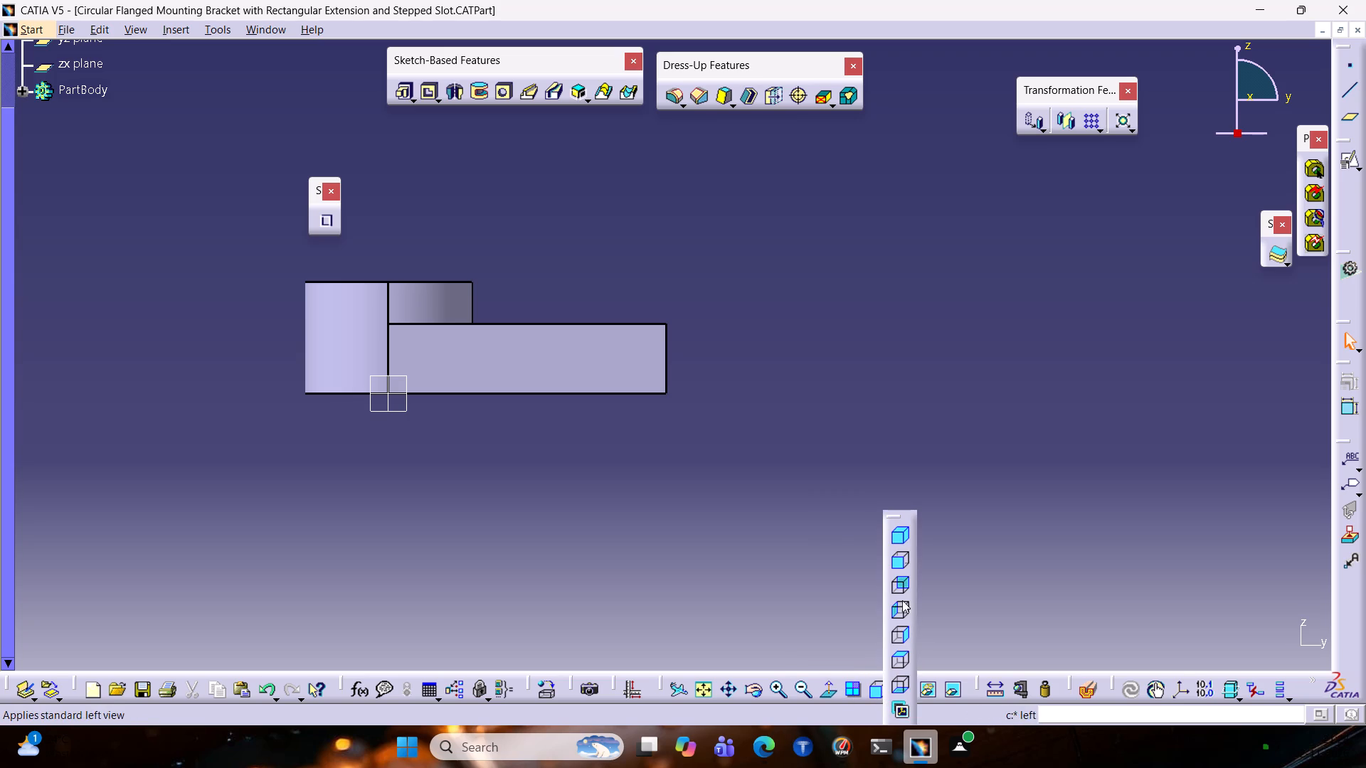
left_click(906, 654)
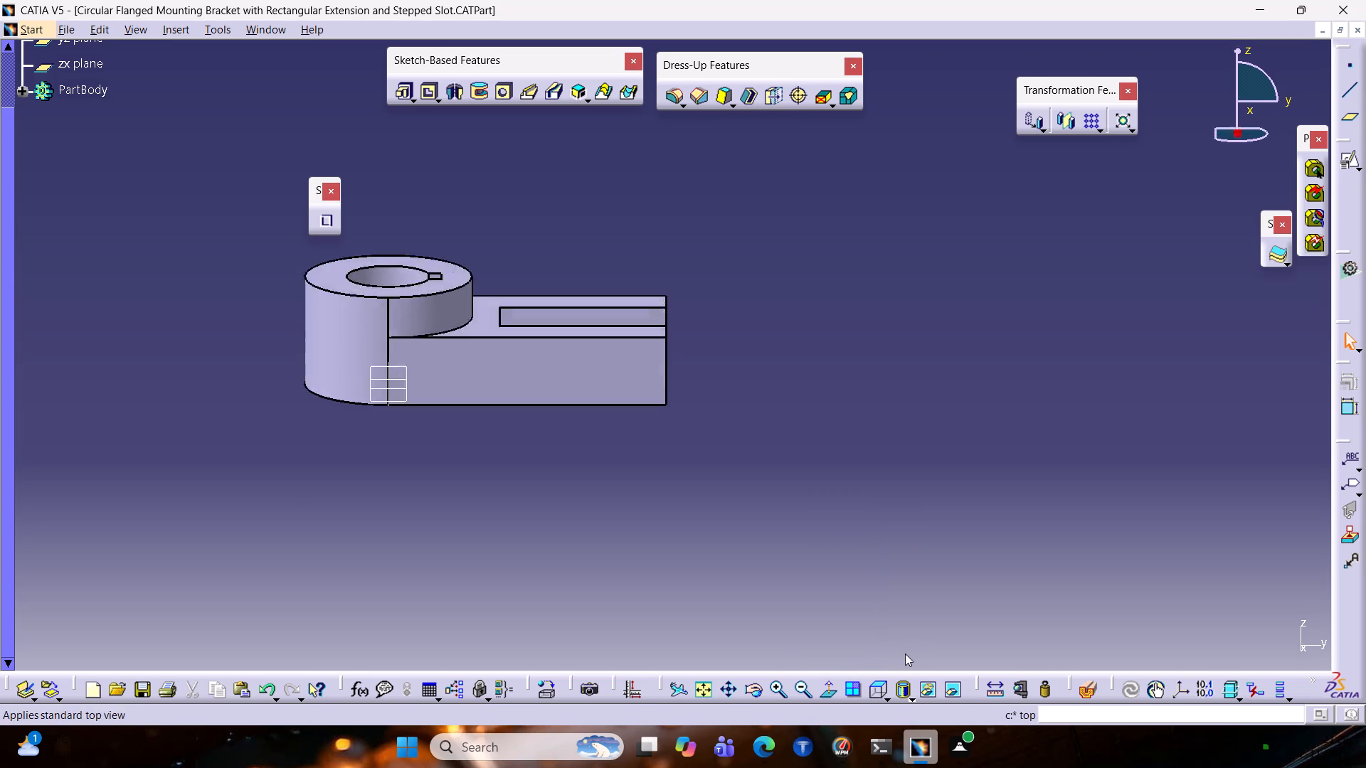
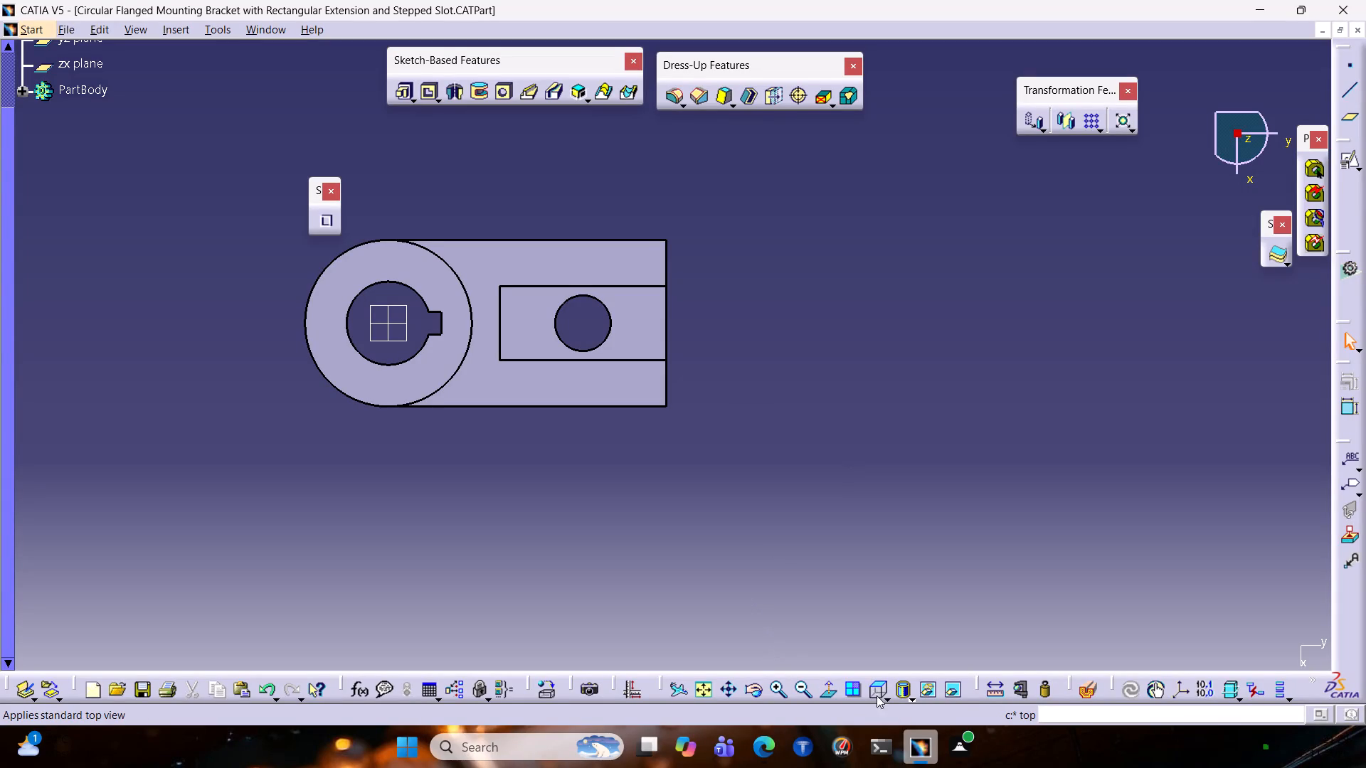
Select the flat end face of the rectangular extension, where the rectangular slot opens out.
left_click(879, 696)
left_click(887, 695)
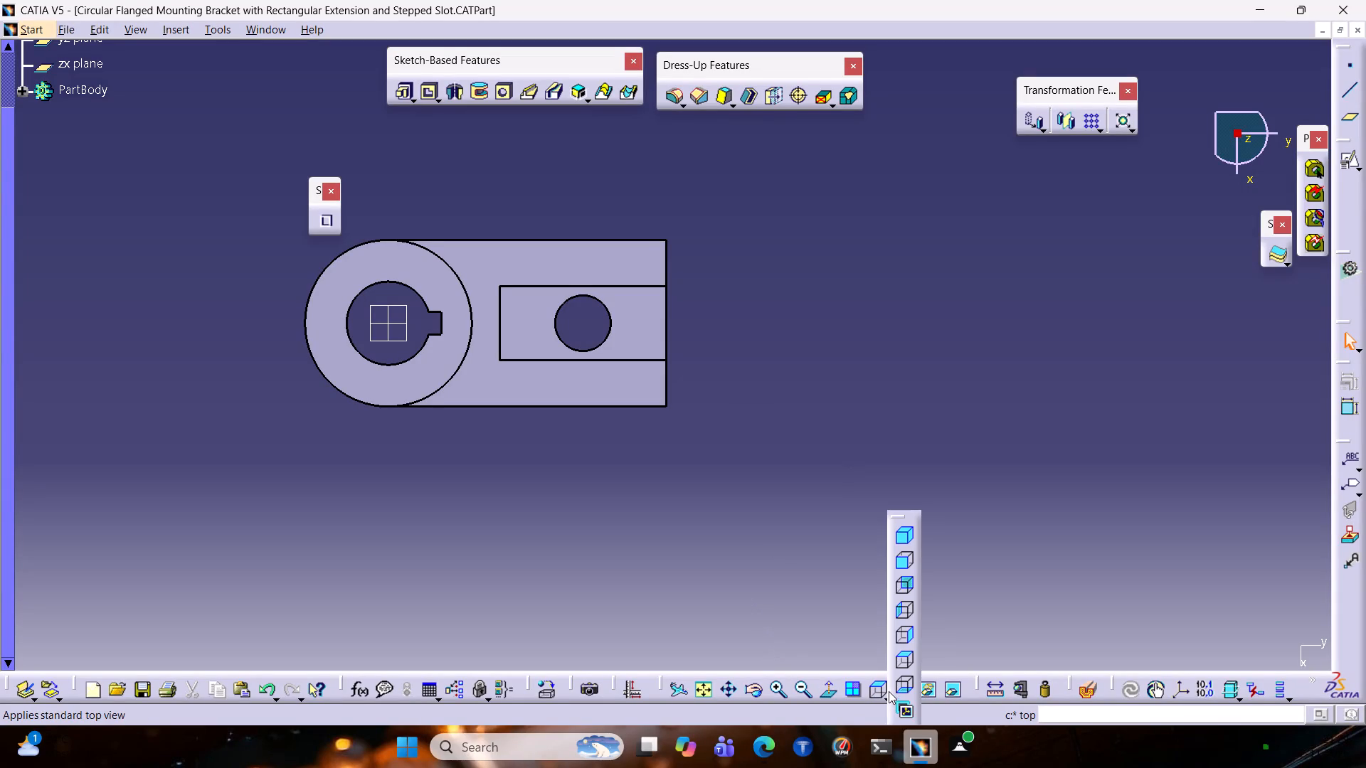
left_click(899, 639)
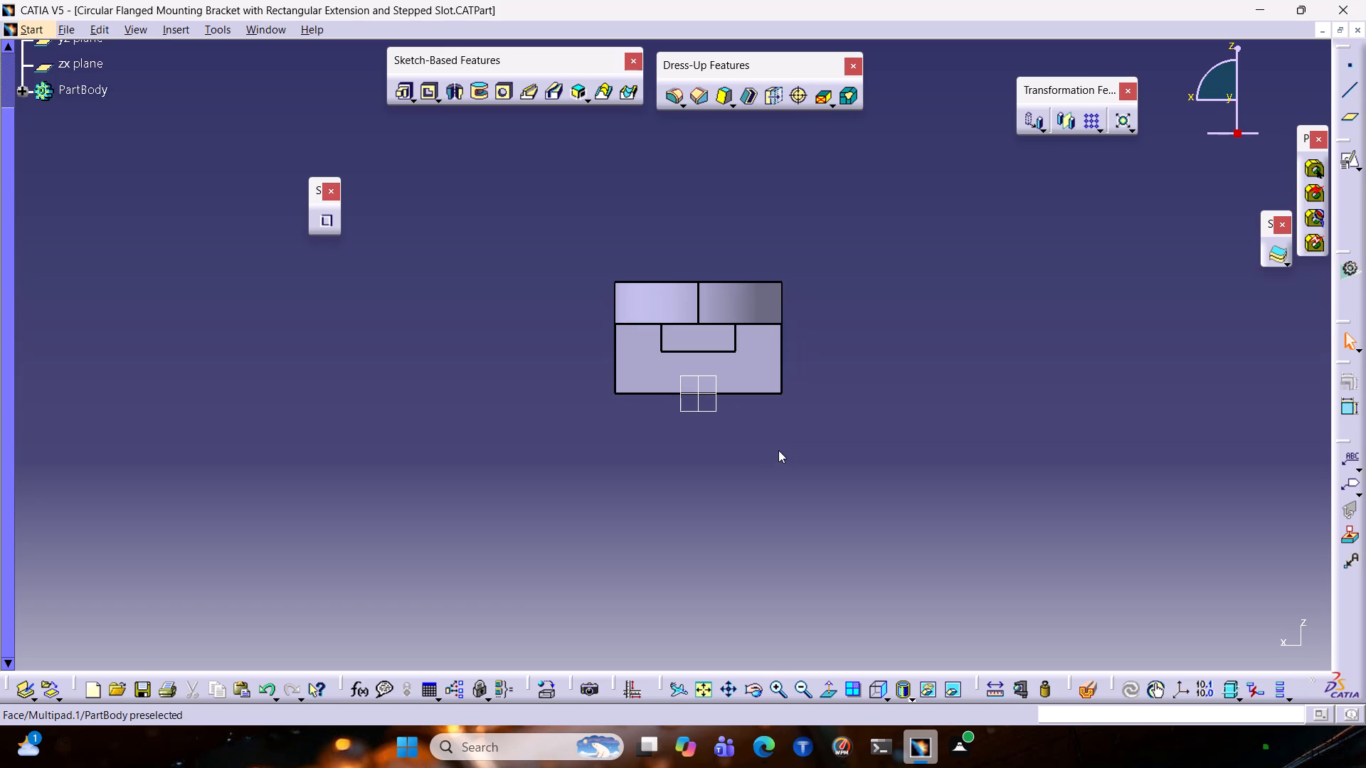
middle_click_drag(901, 475, 758, 575)
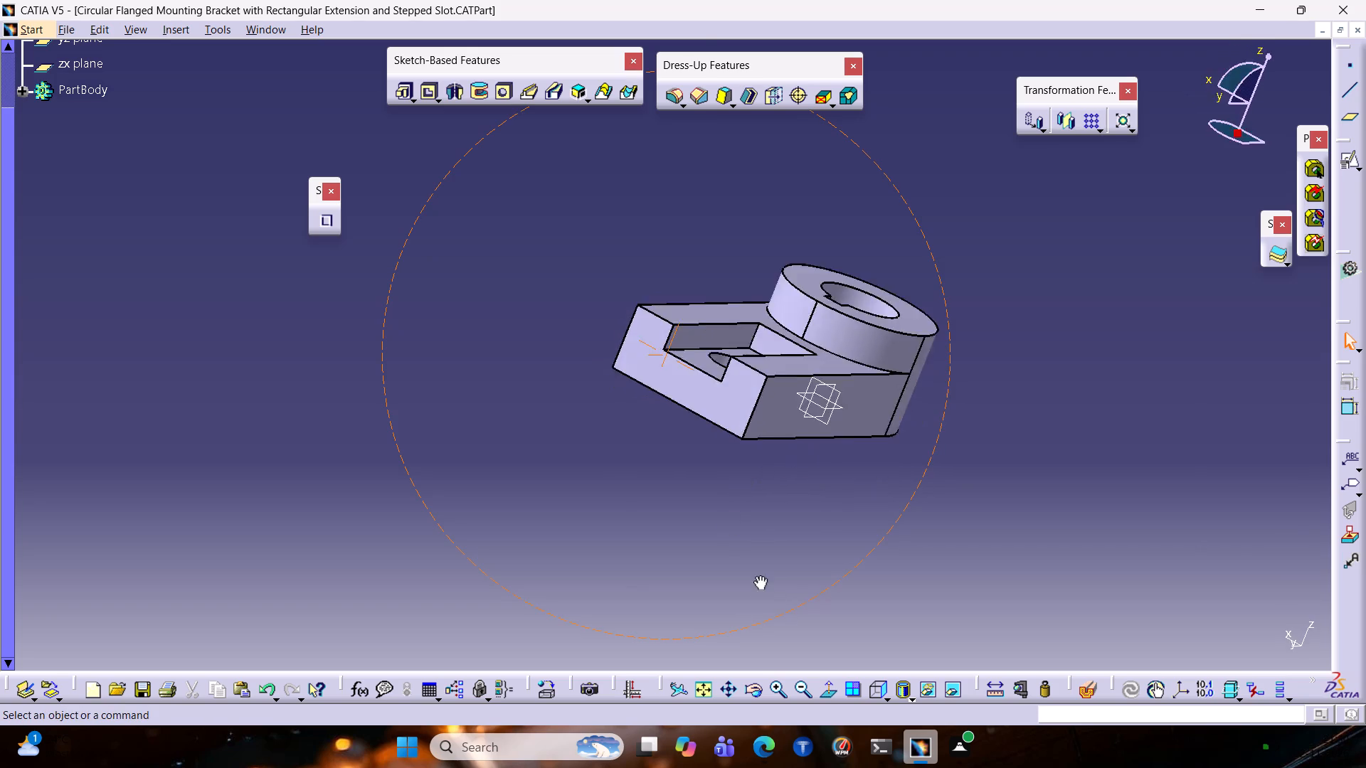
middle_click_drag(758, 575, 1025, 247)
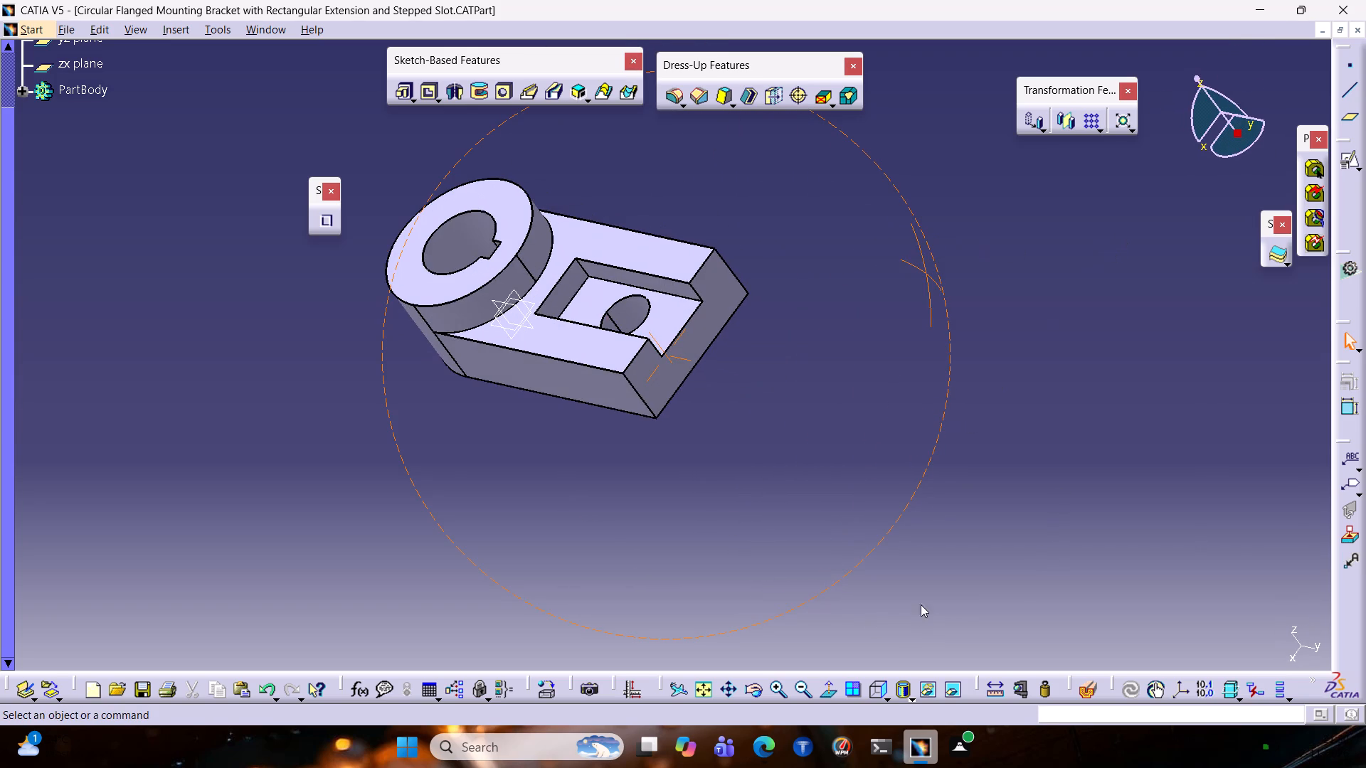
left_click(879, 686)
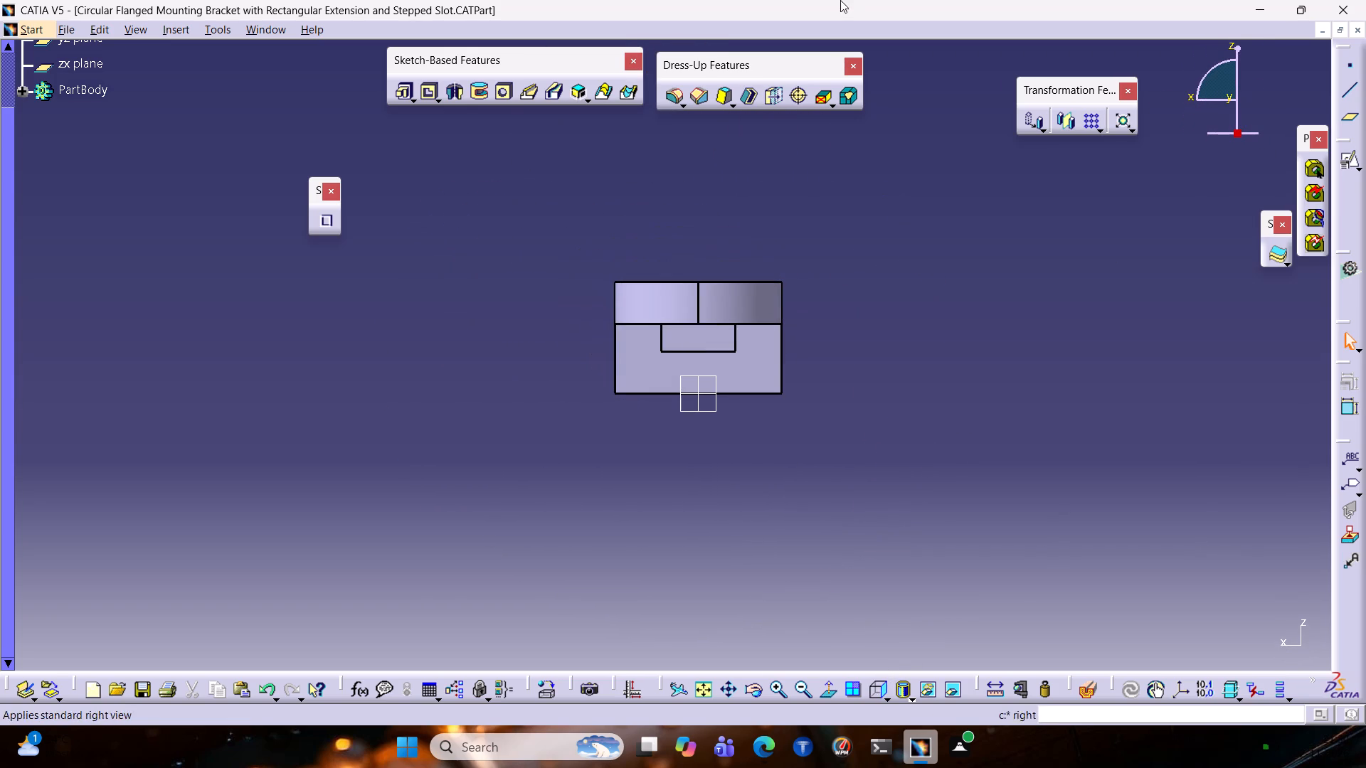
left_click(645, 361)
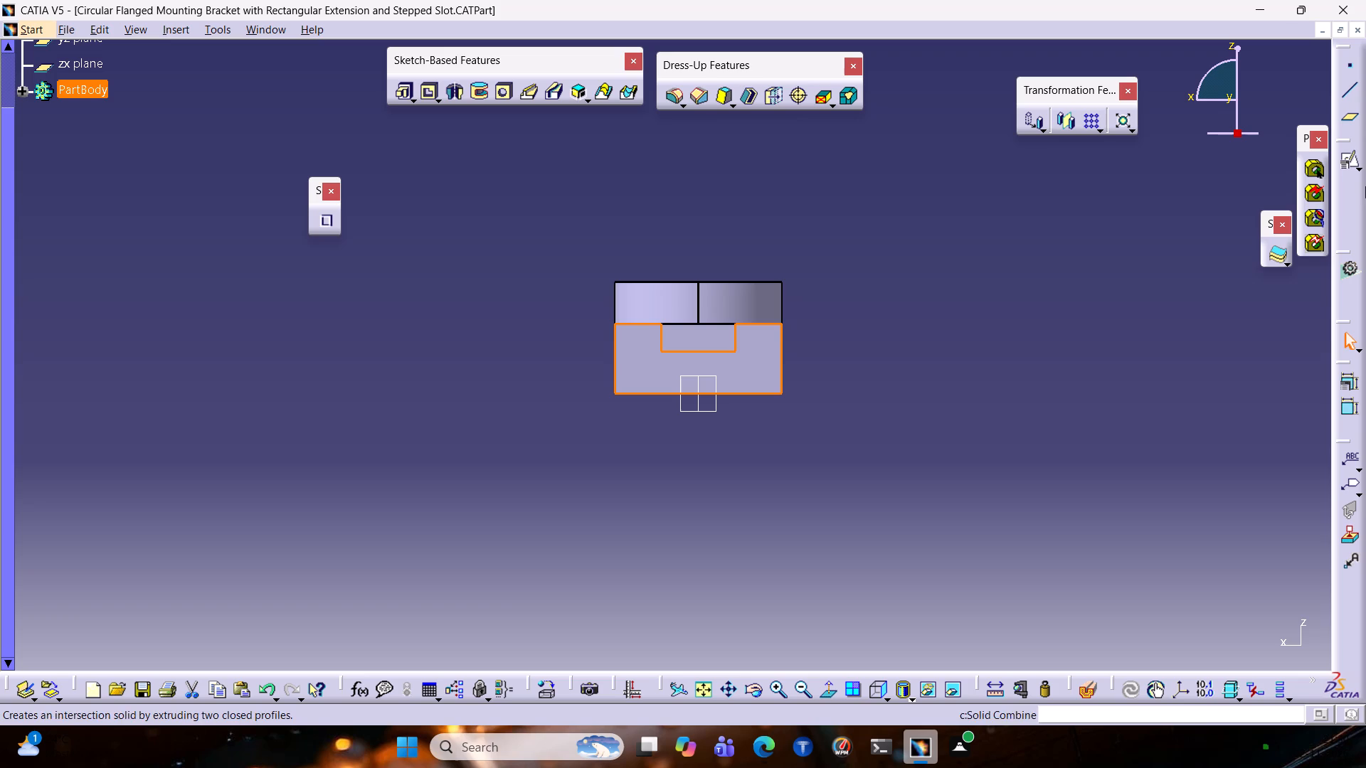
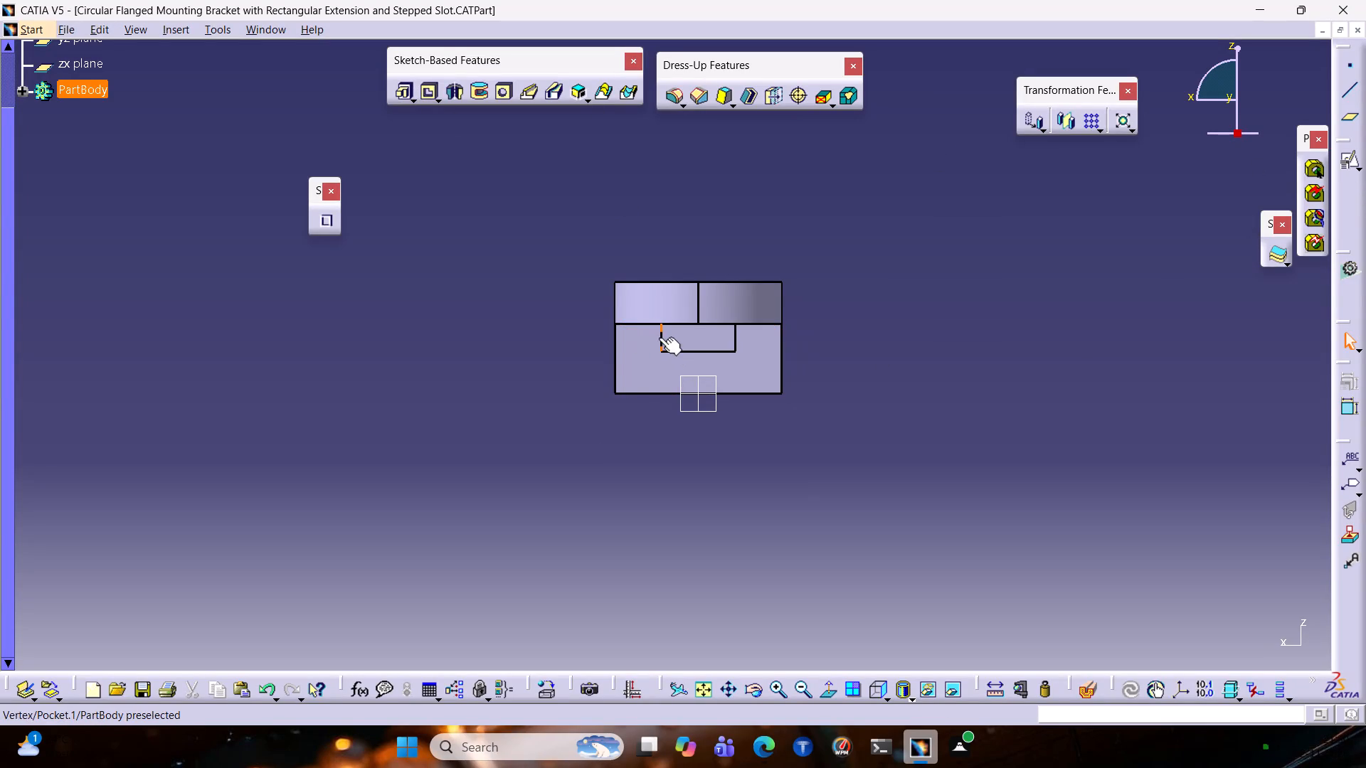
Fillet the two outer vertical edges of the rectangular extension's end face with a constant 5 mm radius.
left_click(615, 366)
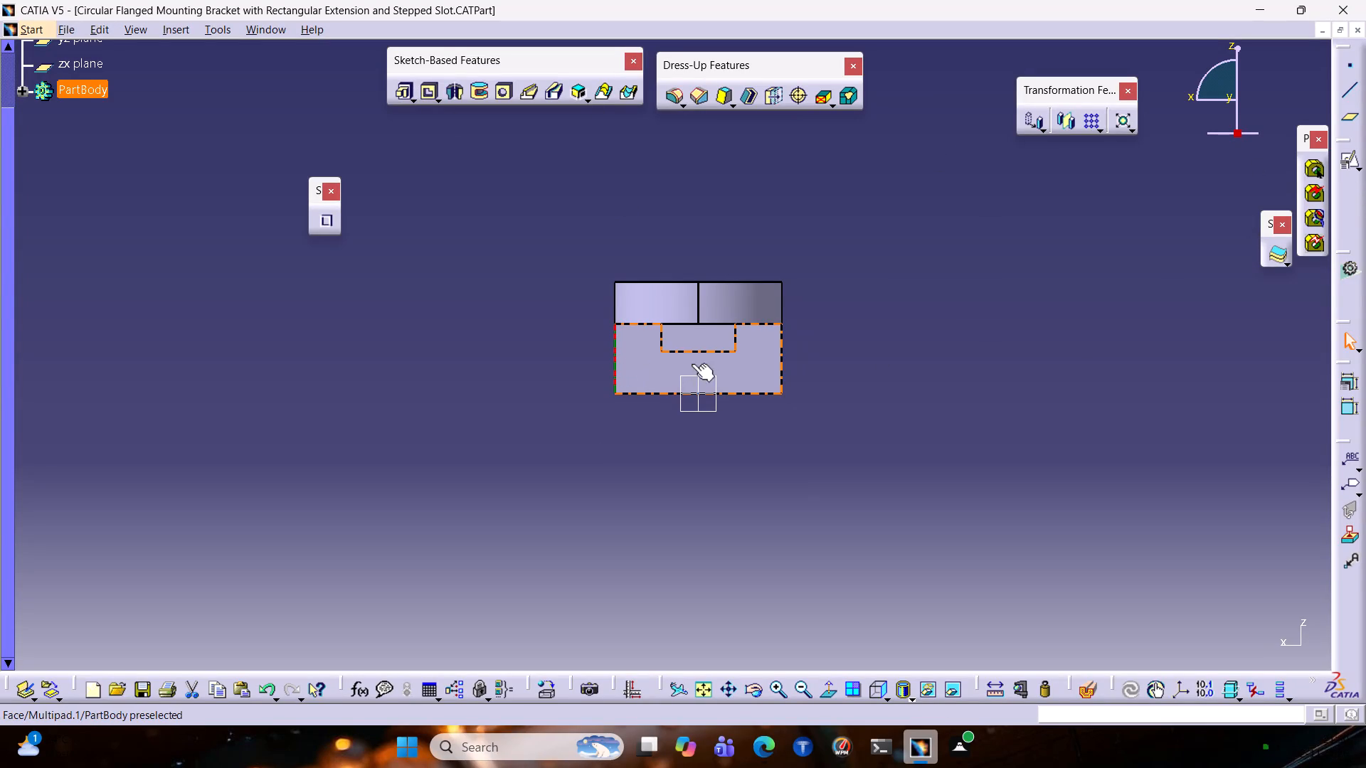
left_click(782, 375, "ctrl")
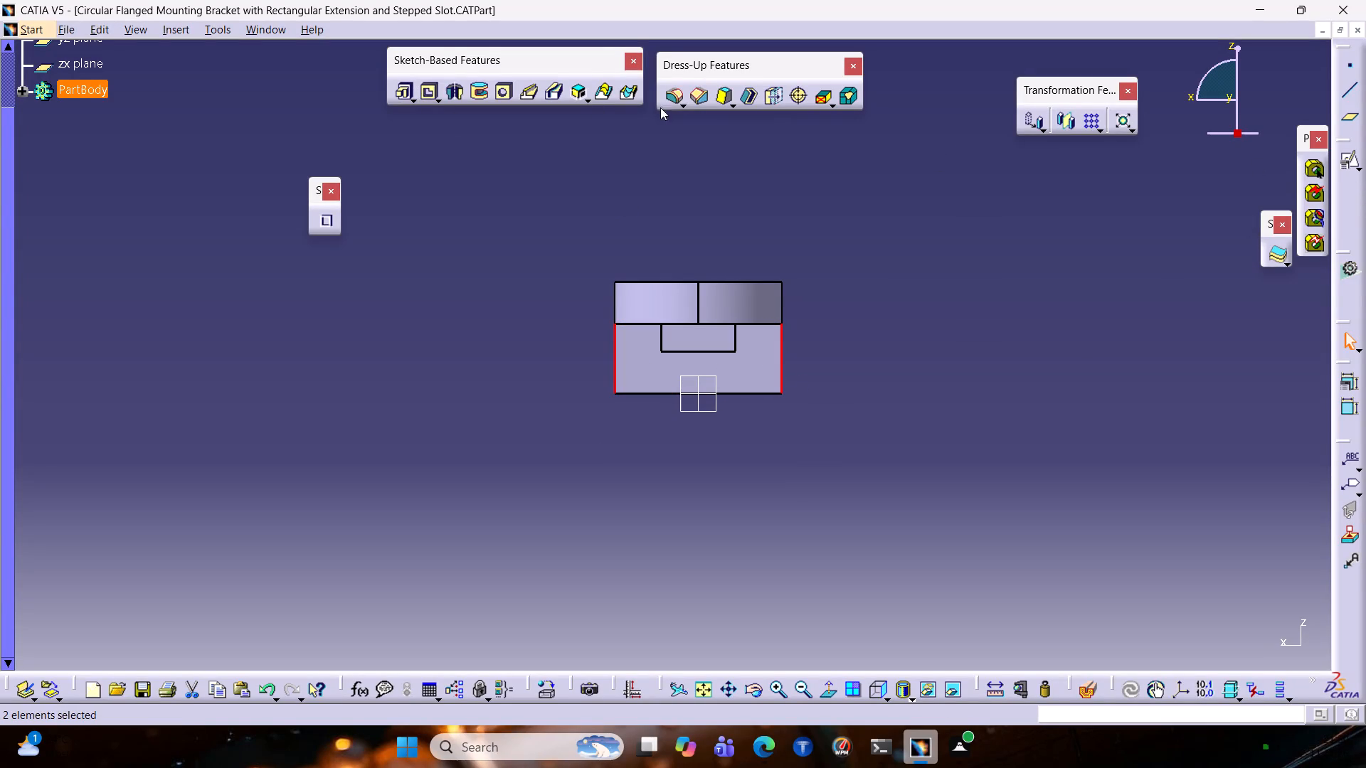
left_click(674, 96)
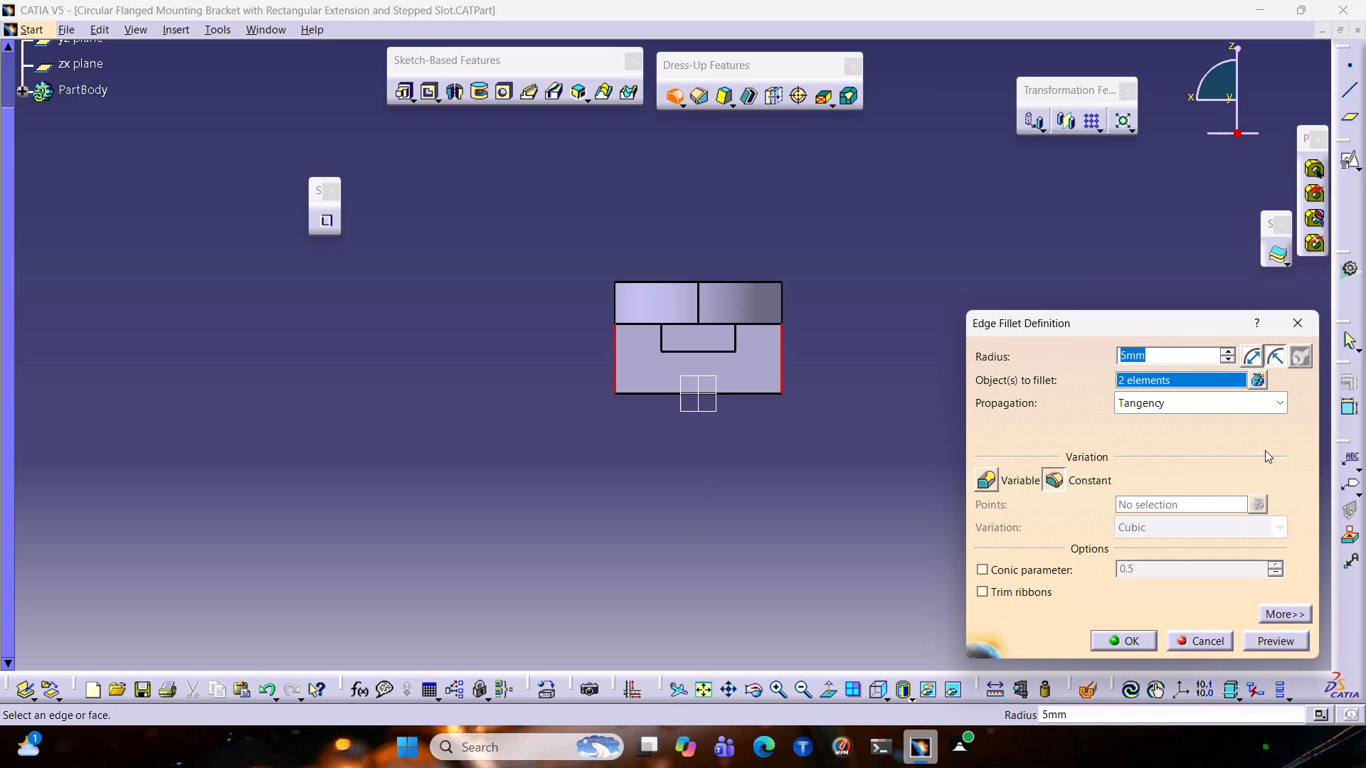
left_click(1267, 648)
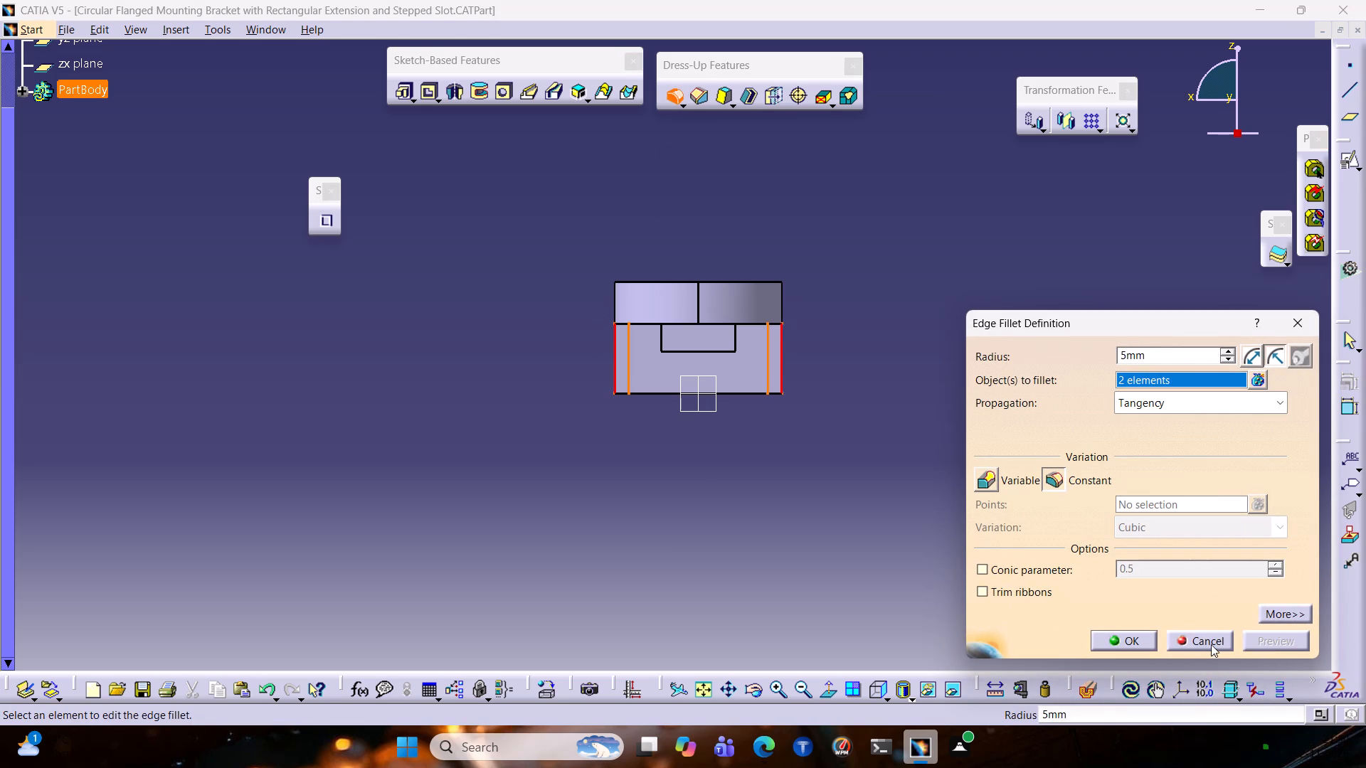
left_click(1144, 640)
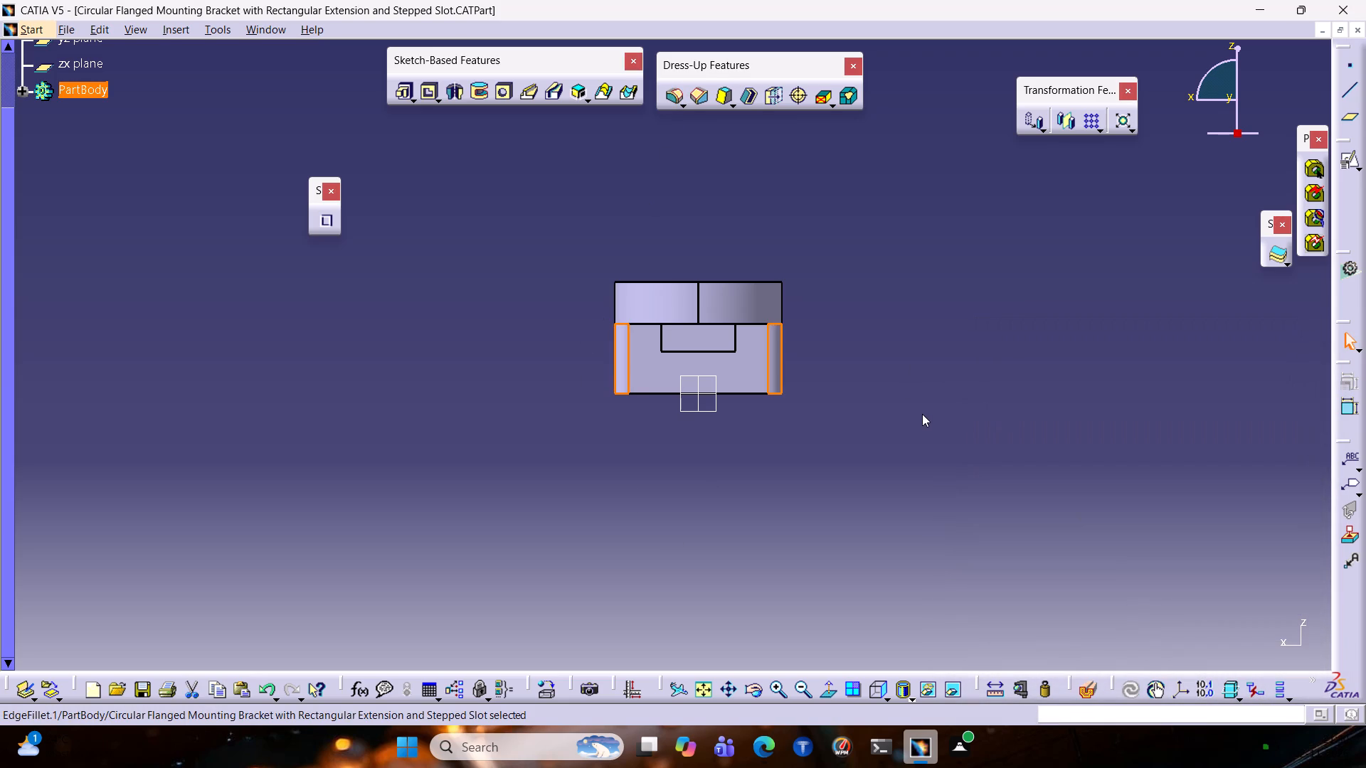
left_click(921, 414)
Fillet the two short vertical edges where the rectangular slot opens through the end face with a 5 mm radius.
middle_click_drag(824, 347, 664, 405)
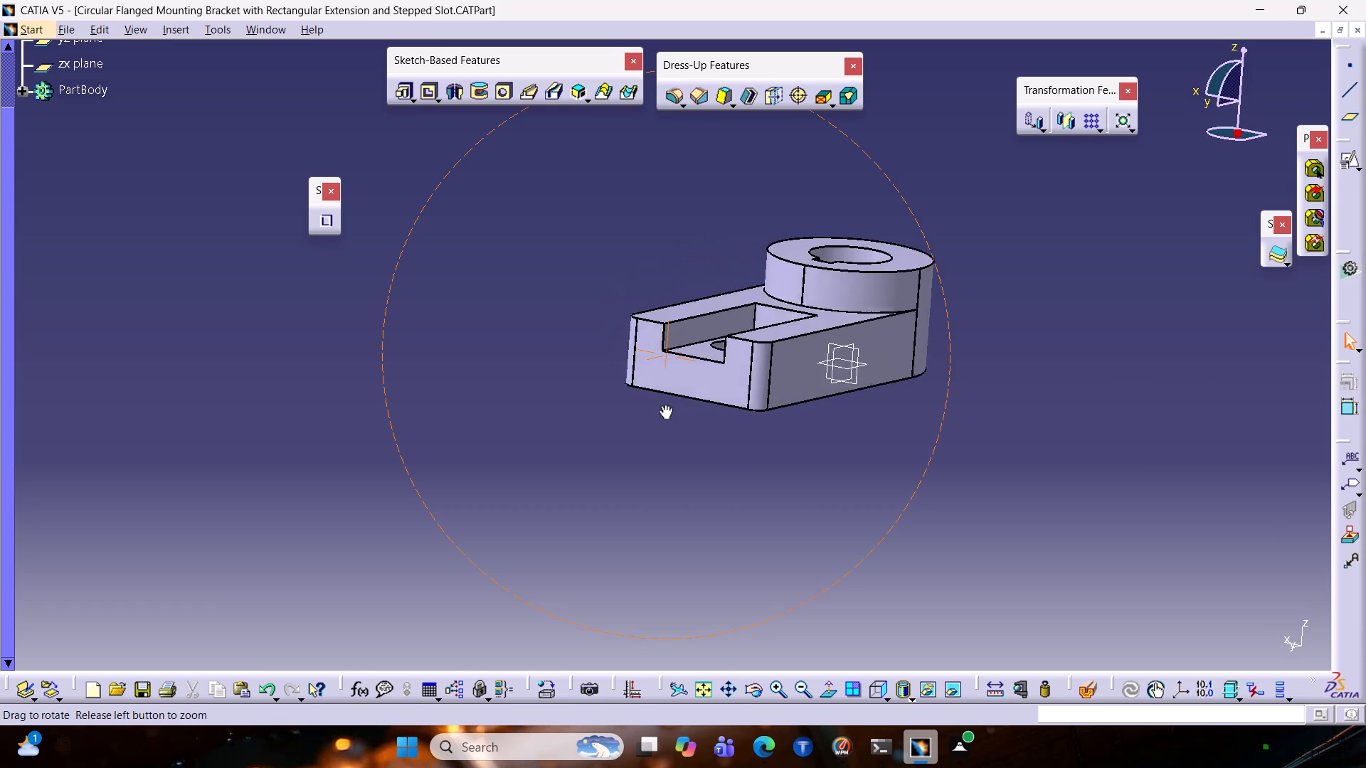
middle_click_drag(664, 405, 854, 452)
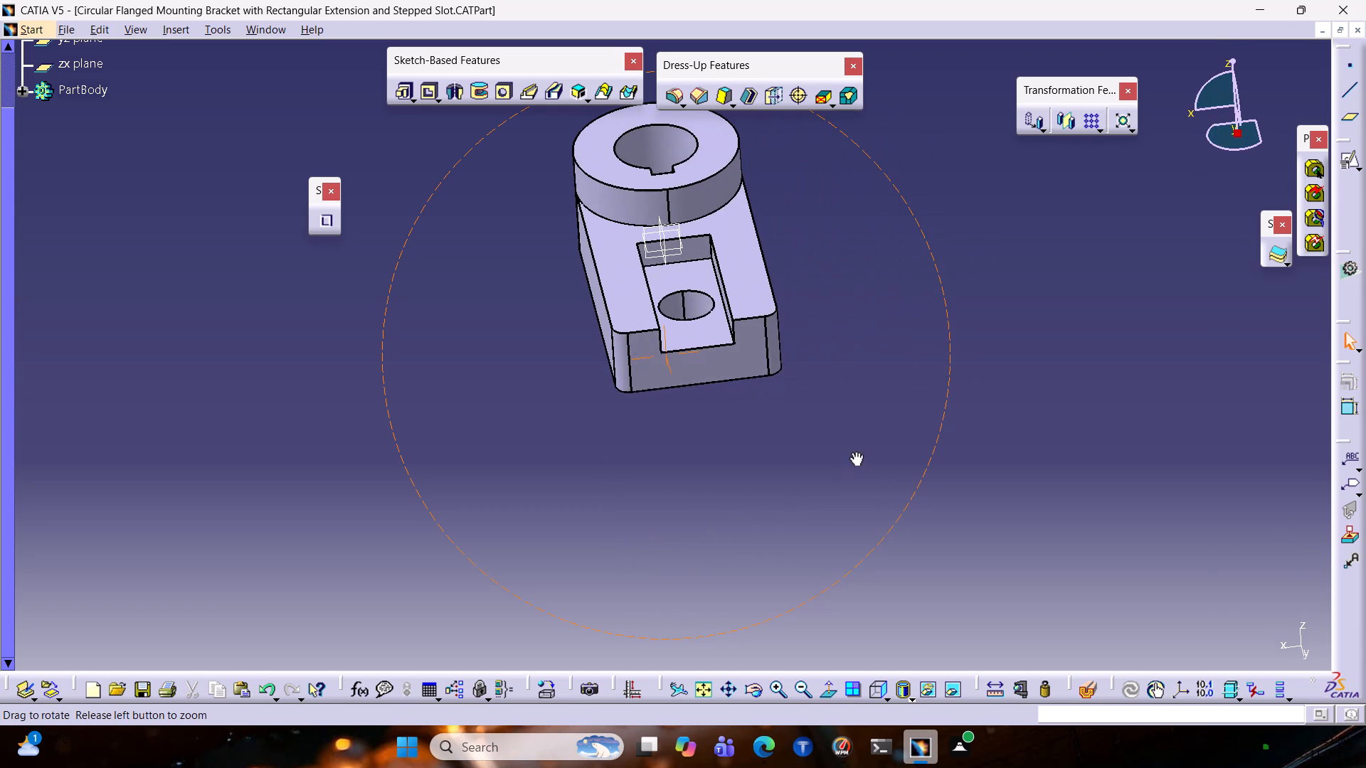
middle_click_drag(854, 452, 853, 449)
left_click(660, 345)
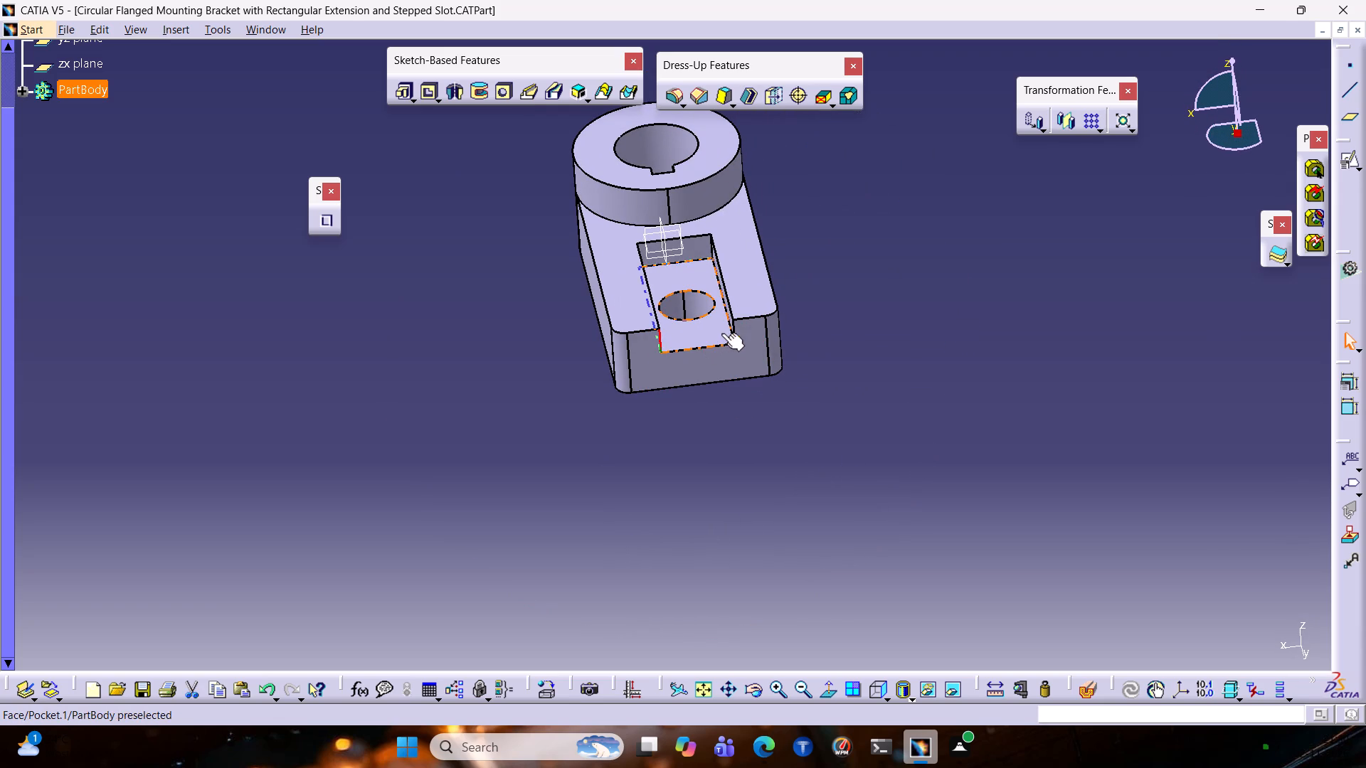
left_click(736, 334, "ctrl")
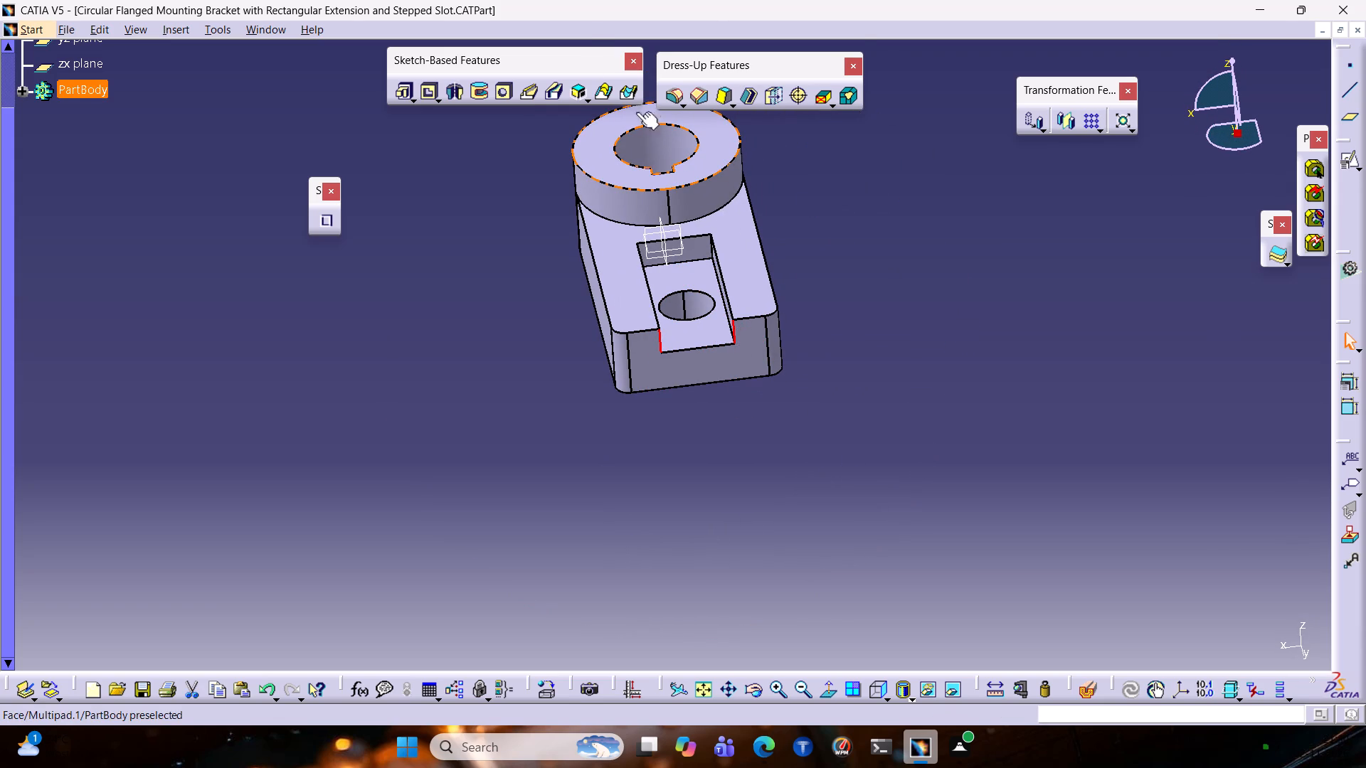
left_click(675, 97)
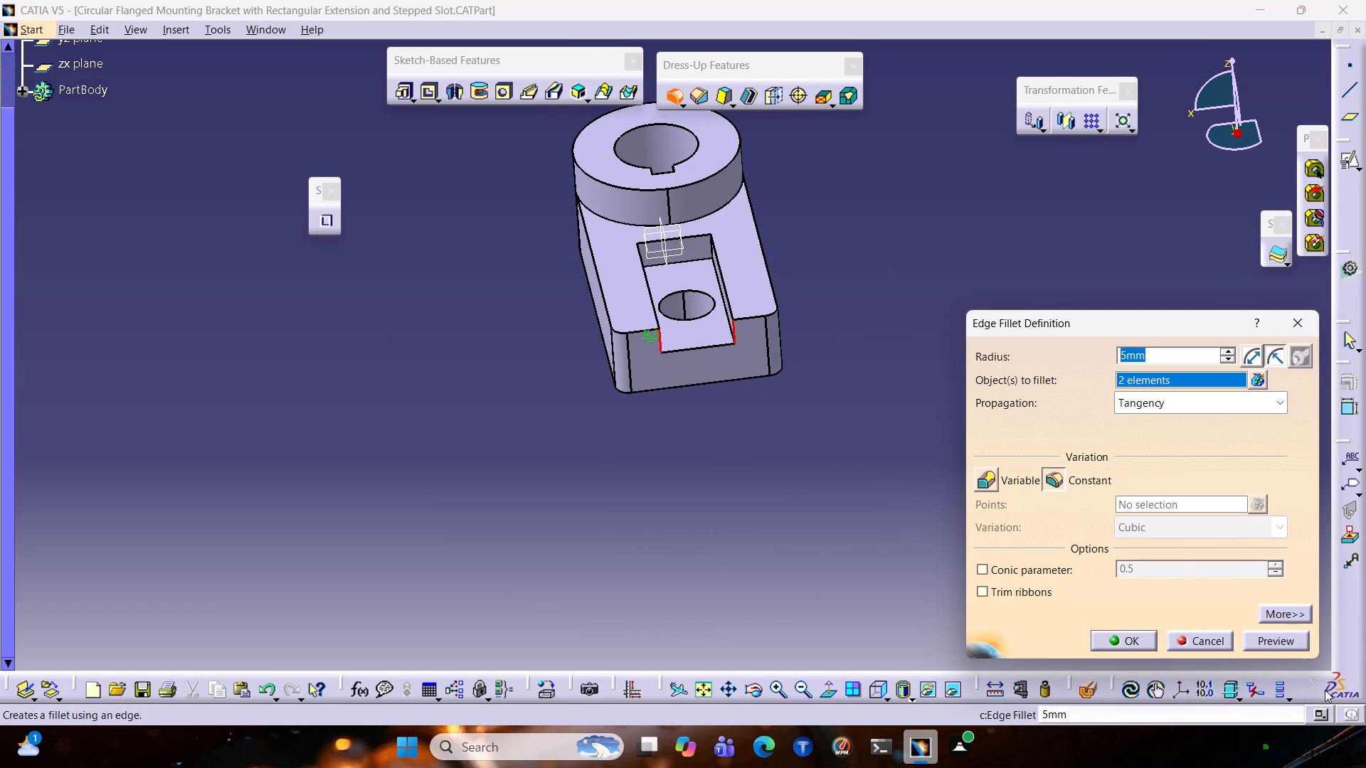
left_click(1303, 641)
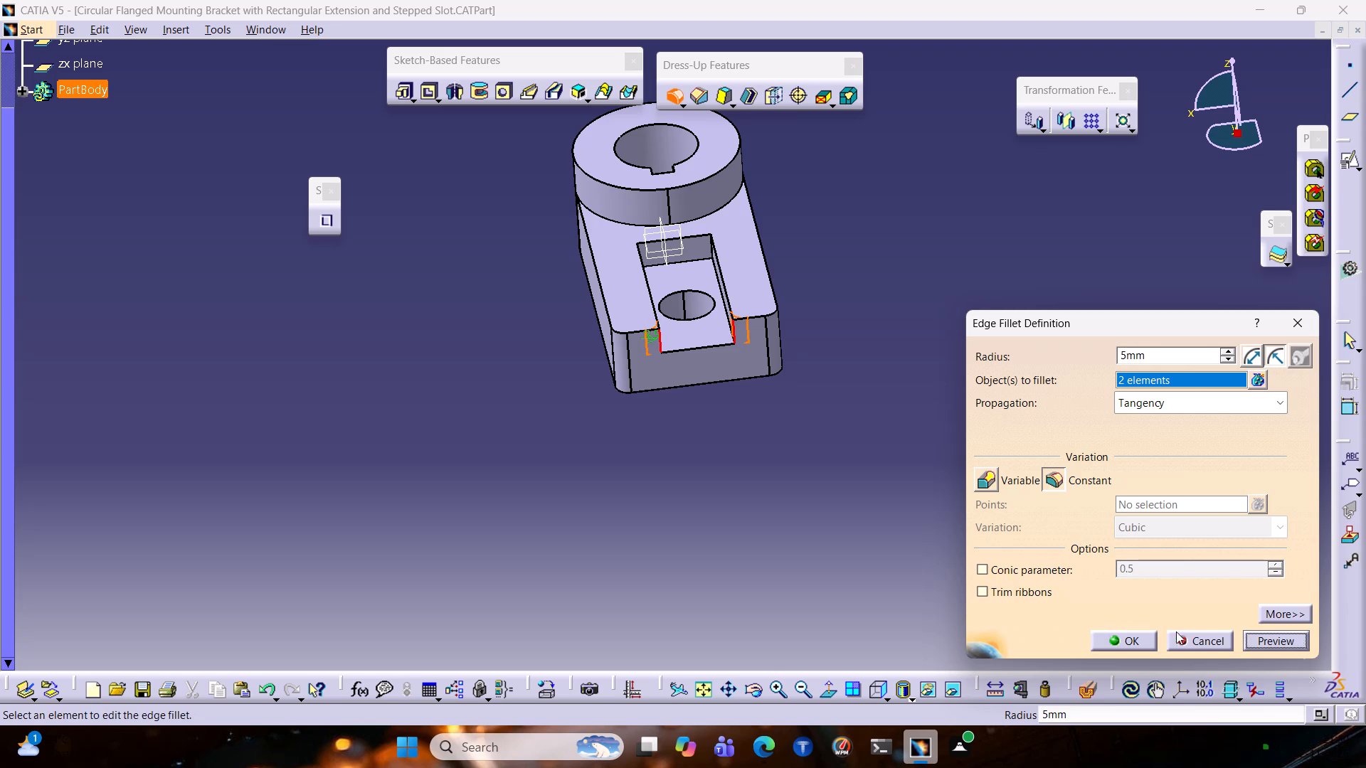
left_click(1114, 648)
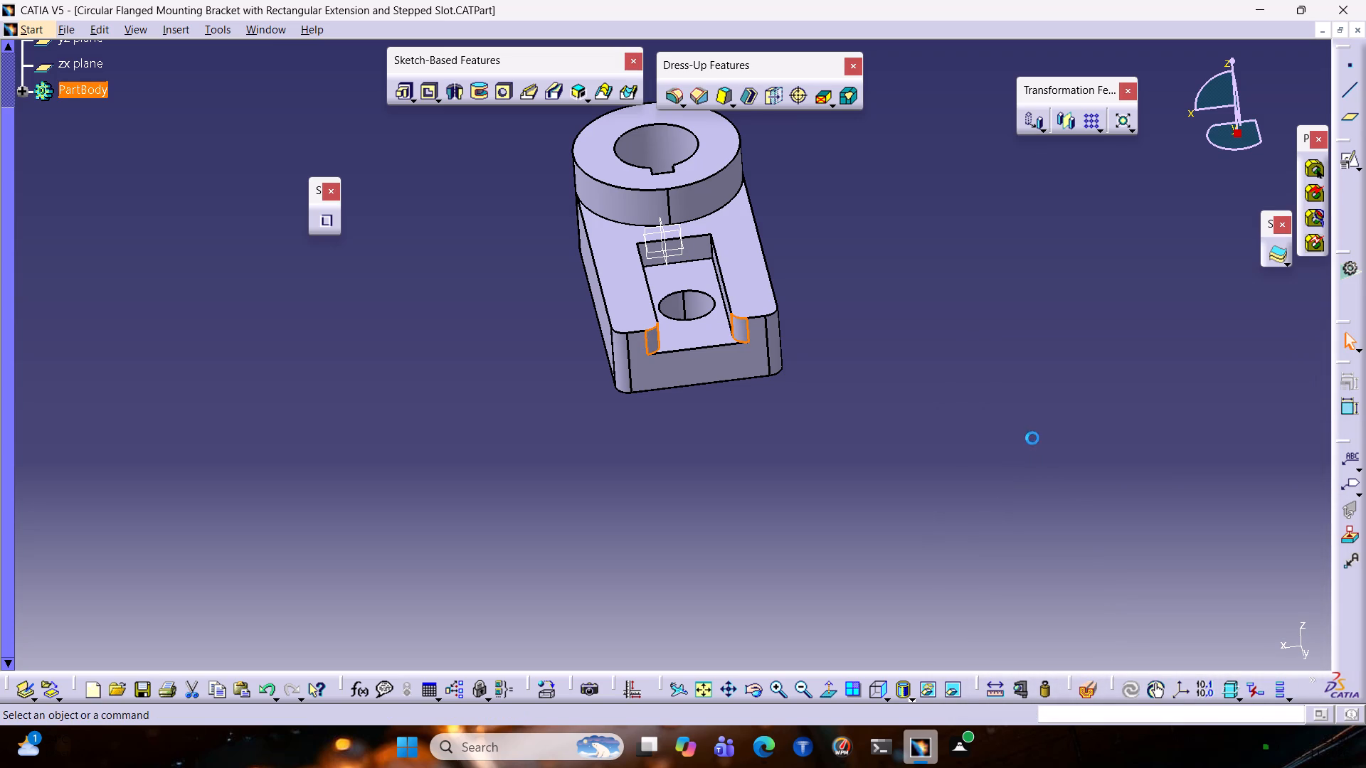
left_click(1032, 438)
Examine the filleted outer corners and slot opening of the bracket from several angles.
middle_click_drag(921, 429, 798, 371)
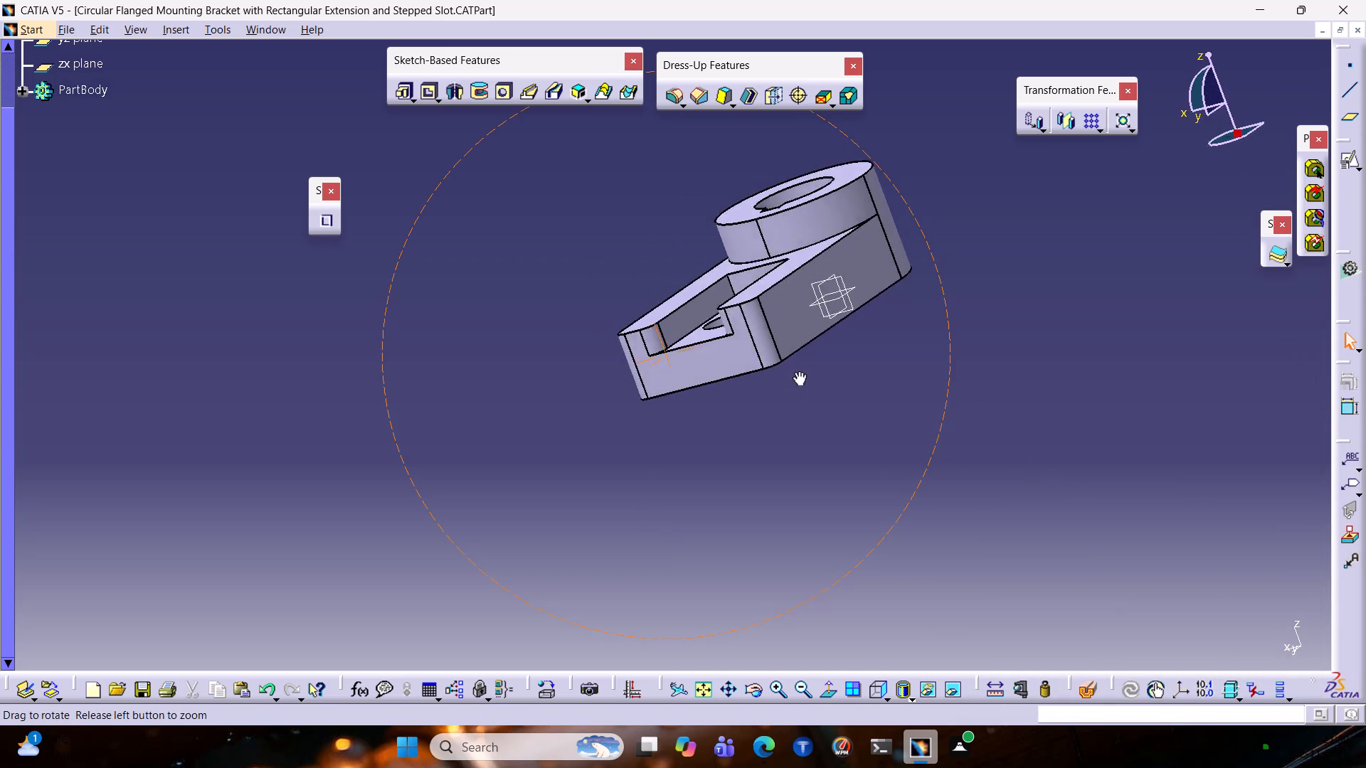
middle_click_drag(798, 371, 859, 431)
middle_click_drag(768, 392, 854, 345, "ctrl")
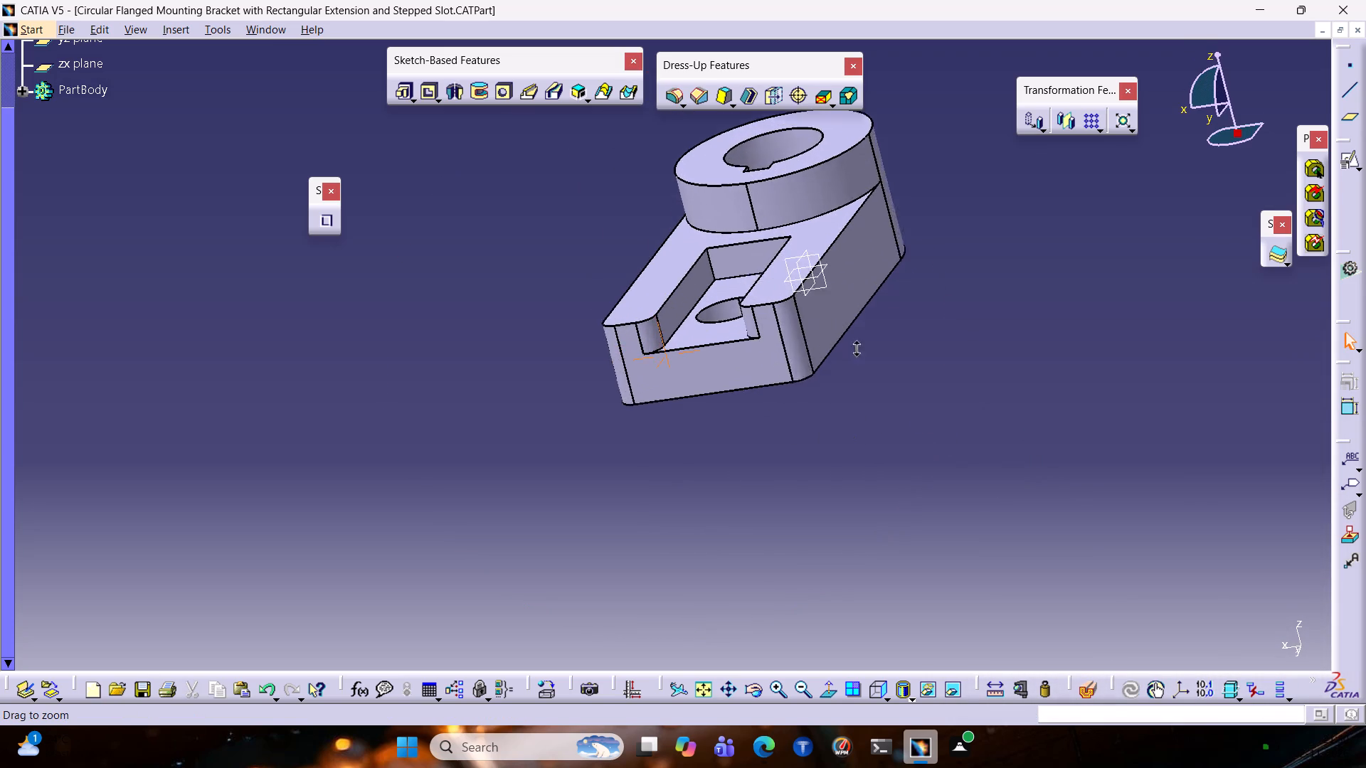
middle_click_drag(854, 345, 931, 298, "ctrl")
middle_click_drag(952, 356, 924, 464)
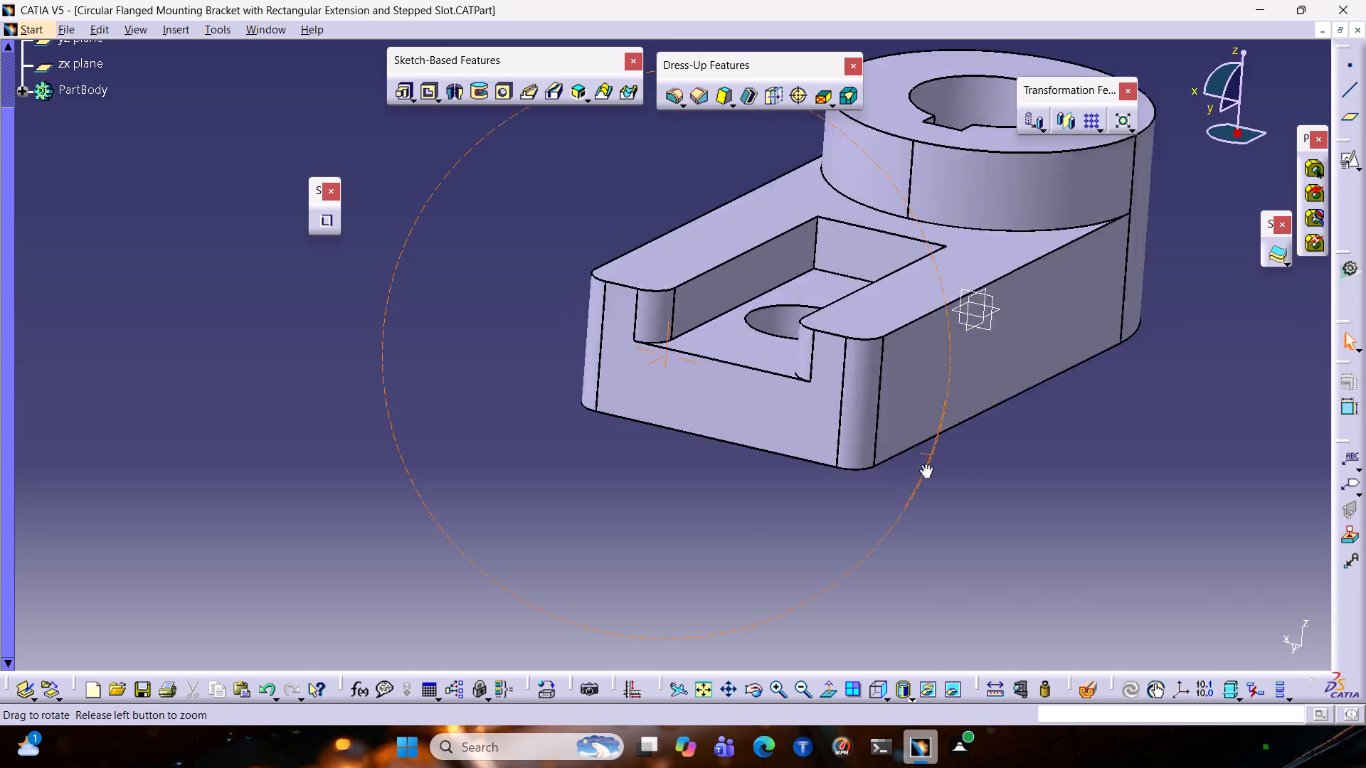
middle_click_drag(924, 464, 1052, 459)
middle_click_drag(1054, 360, 1048, 396, "ctrl")
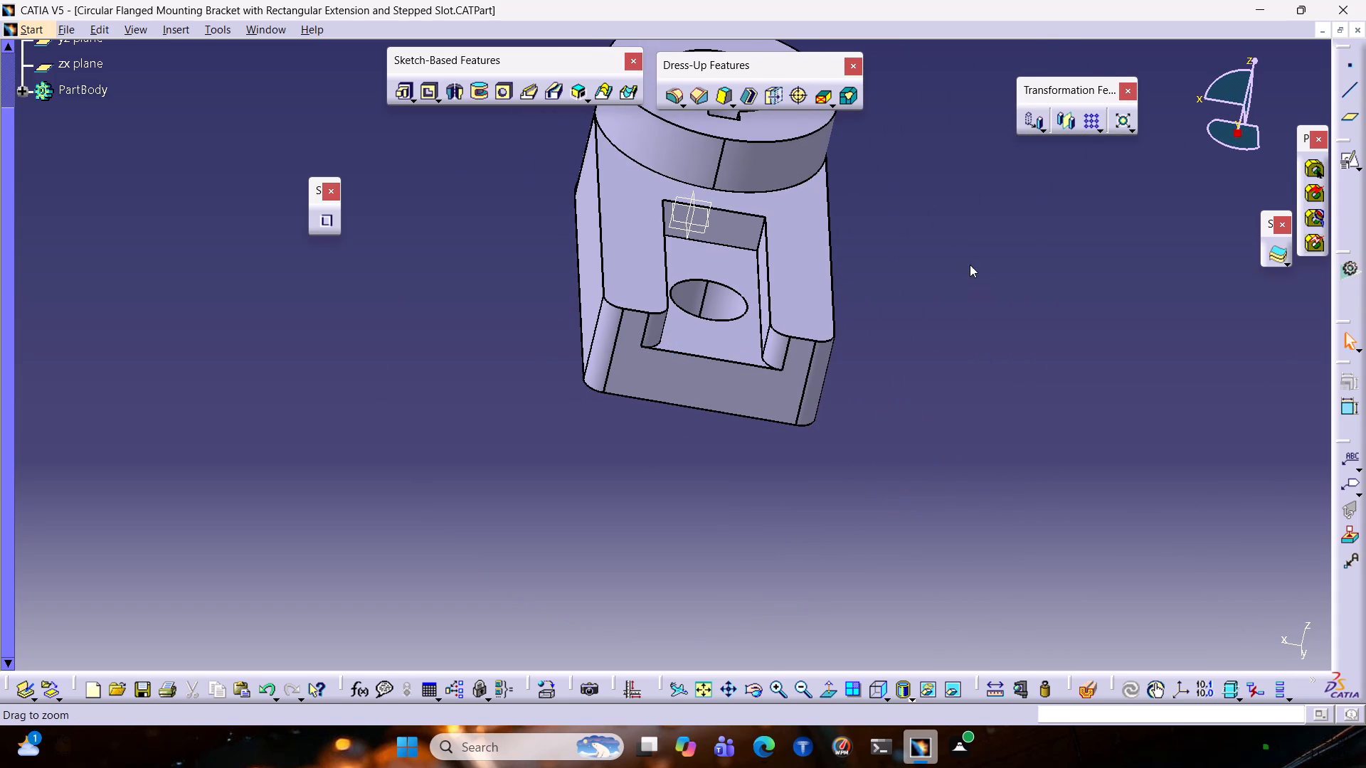
middle_click_drag(944, 250, 904, 410)
middle_click_drag(845, 475, 869, 350)
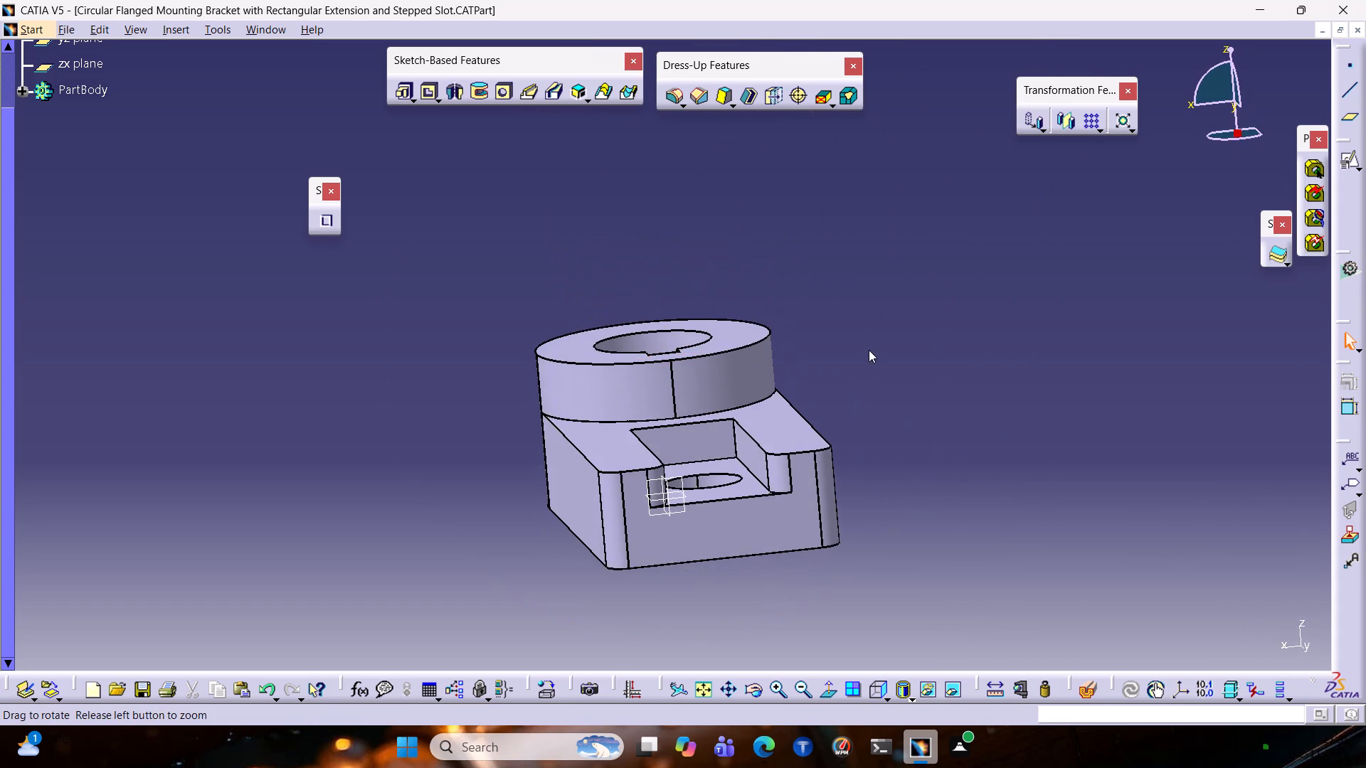
middle_click_drag(873, 415, 921, 385)
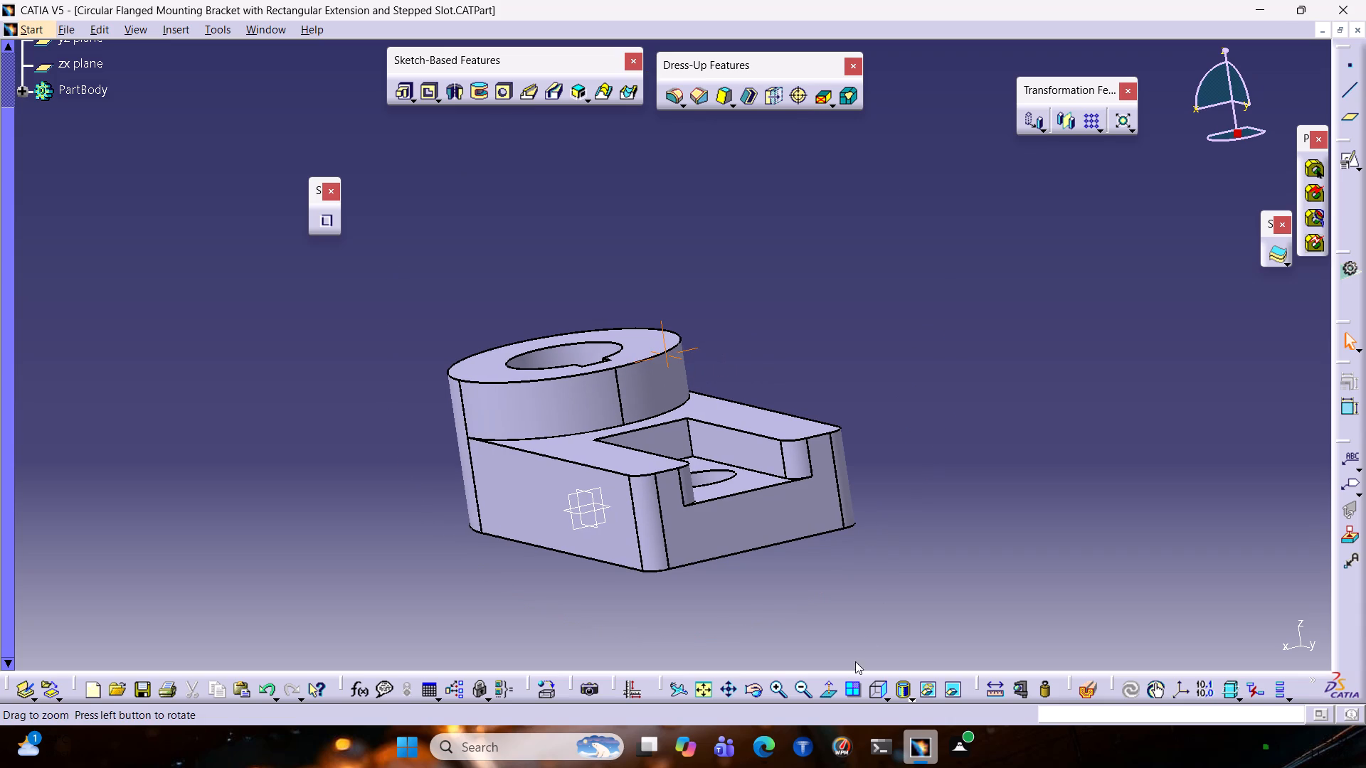
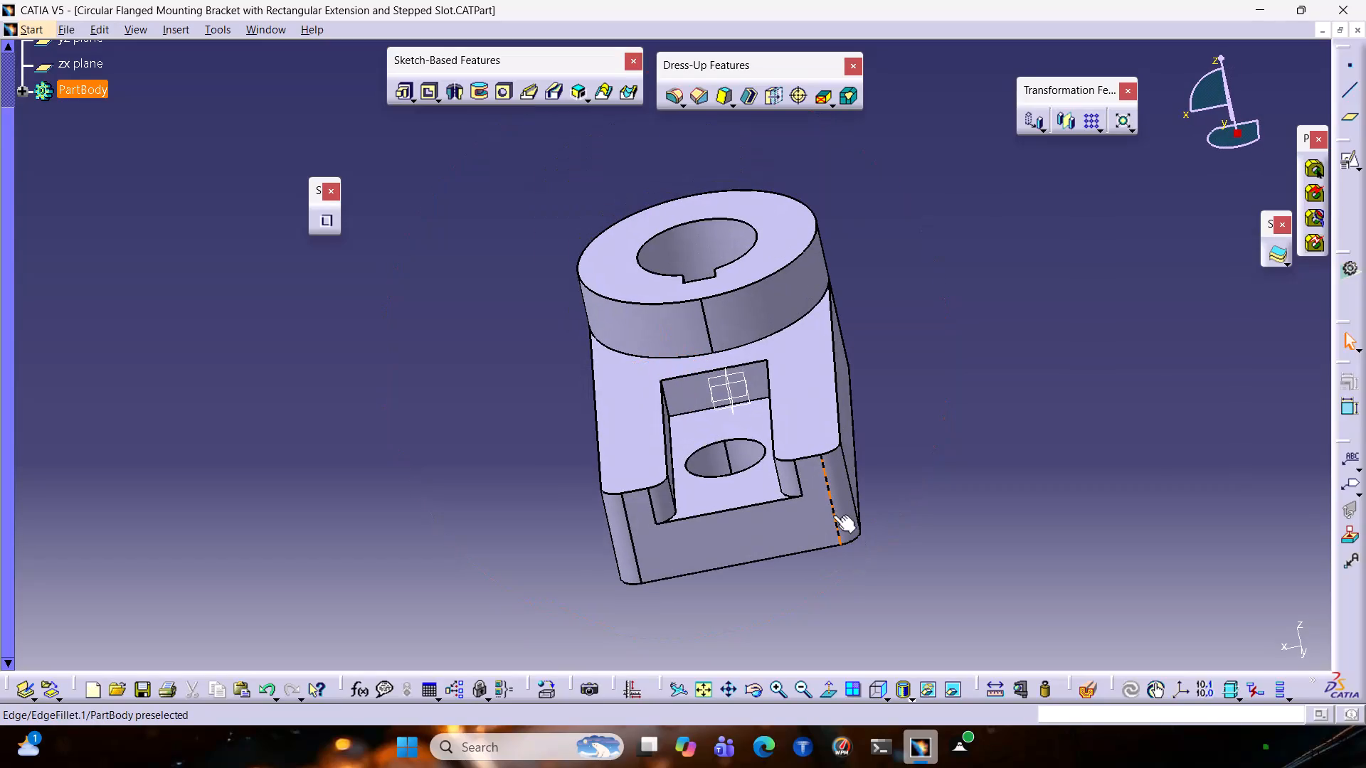
Undo the fillets on the slot opening edges and on the two outer vertical corners of the rectangular extension.
middle_click_drag(874, 511, 934, 455)
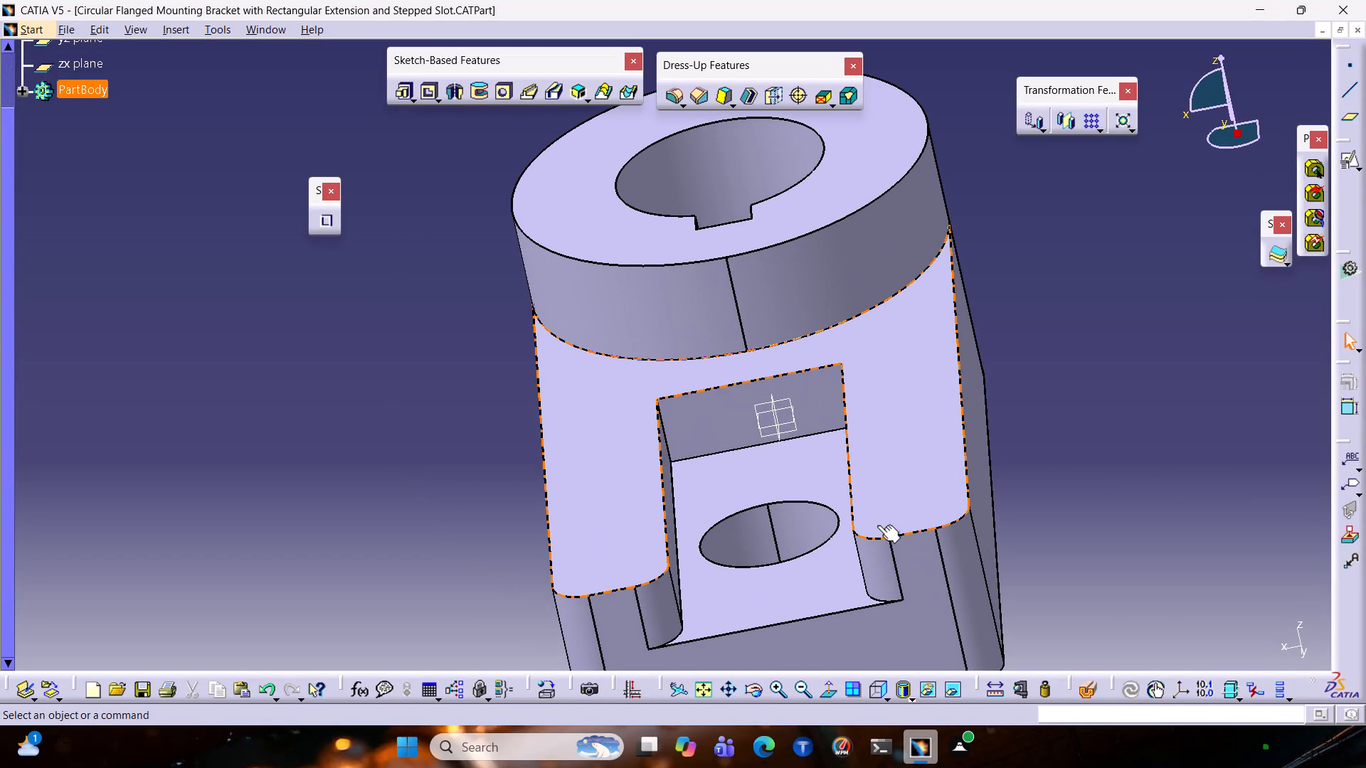
key("ctrl+z")
key("ctrl+z")
key("ctrl+z")
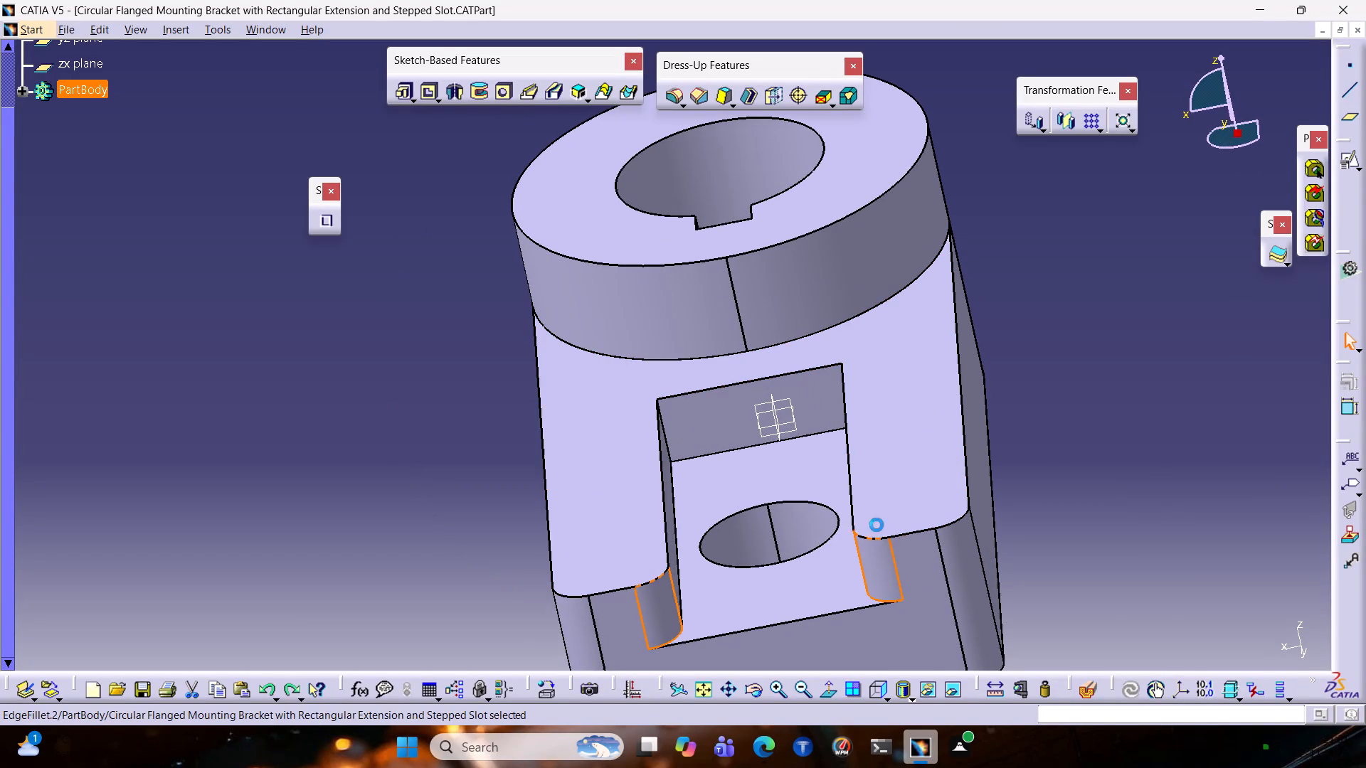
middle_click_drag(1090, 606, 1084, 444)
scroll(1084, 444, "down", 1)
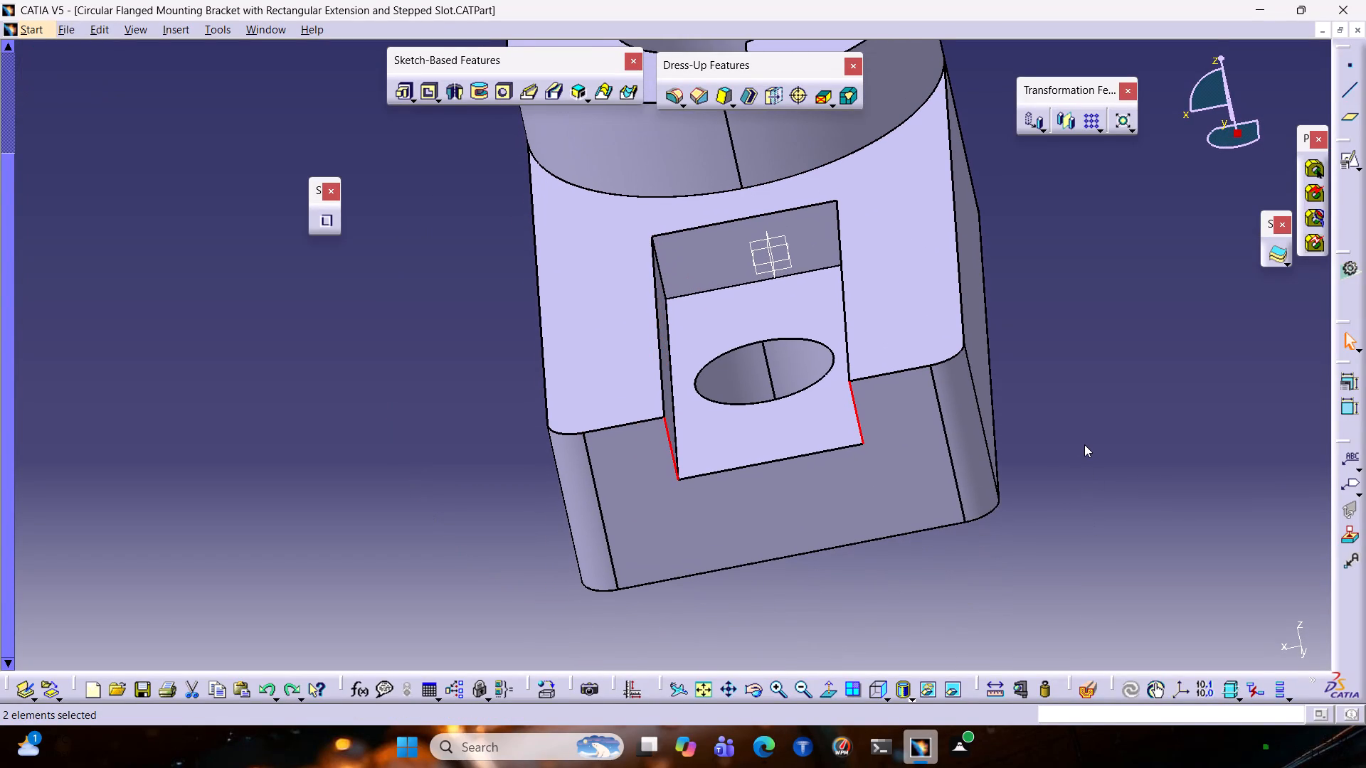
key("ctrl+z")
left_click(1016, 599)
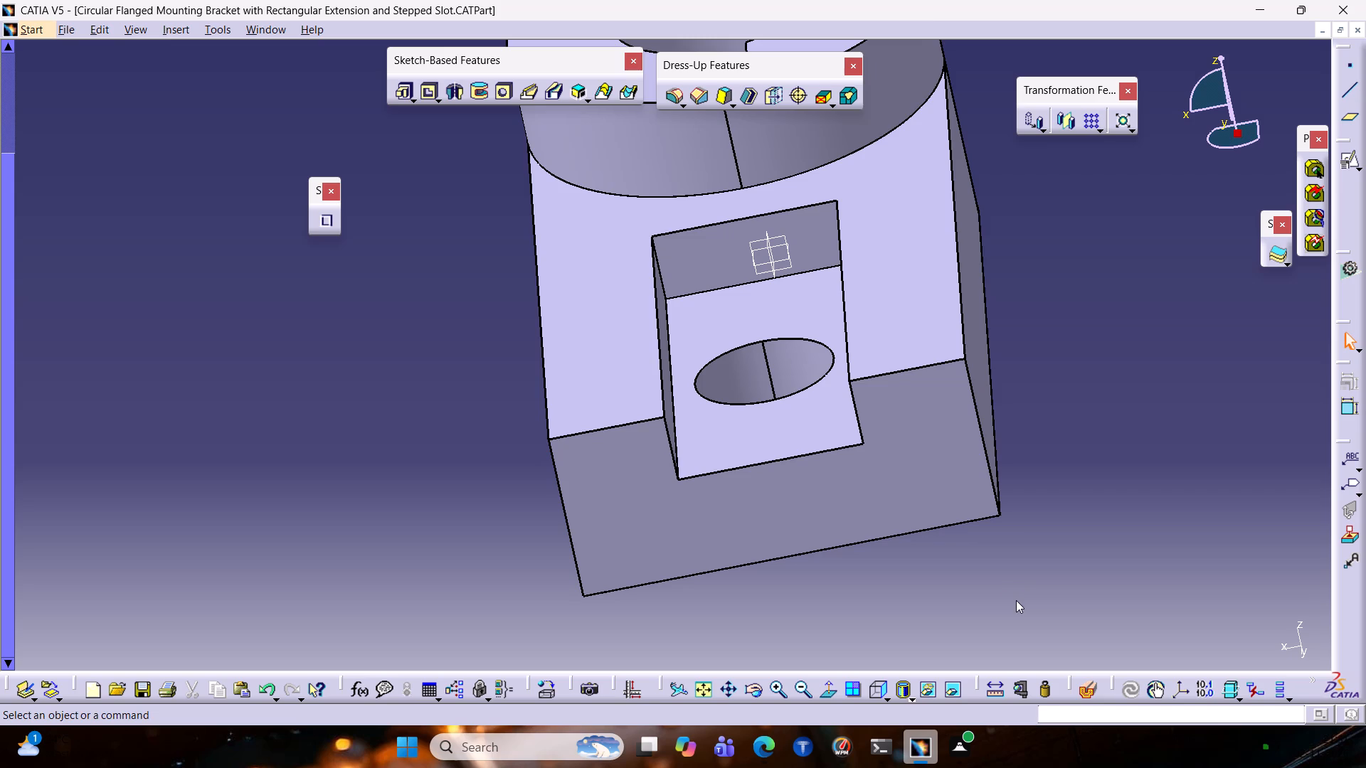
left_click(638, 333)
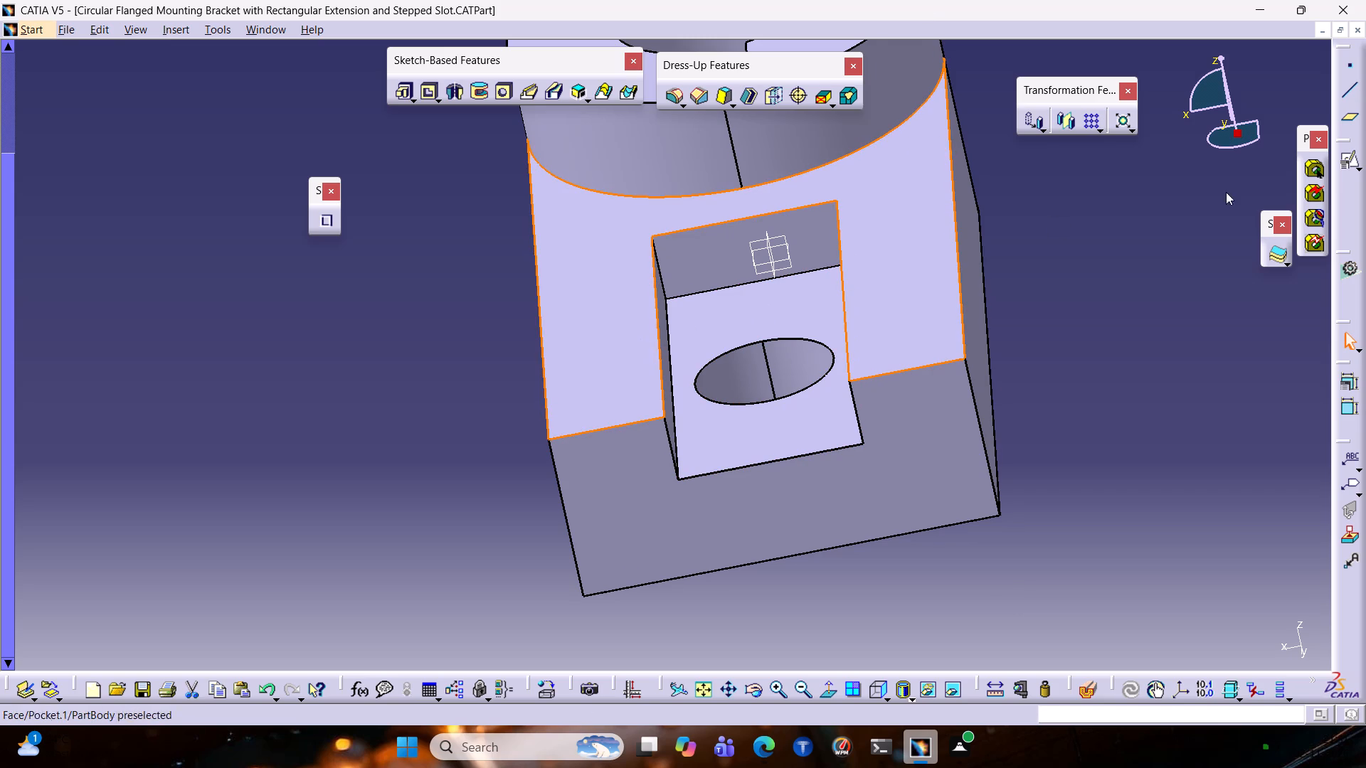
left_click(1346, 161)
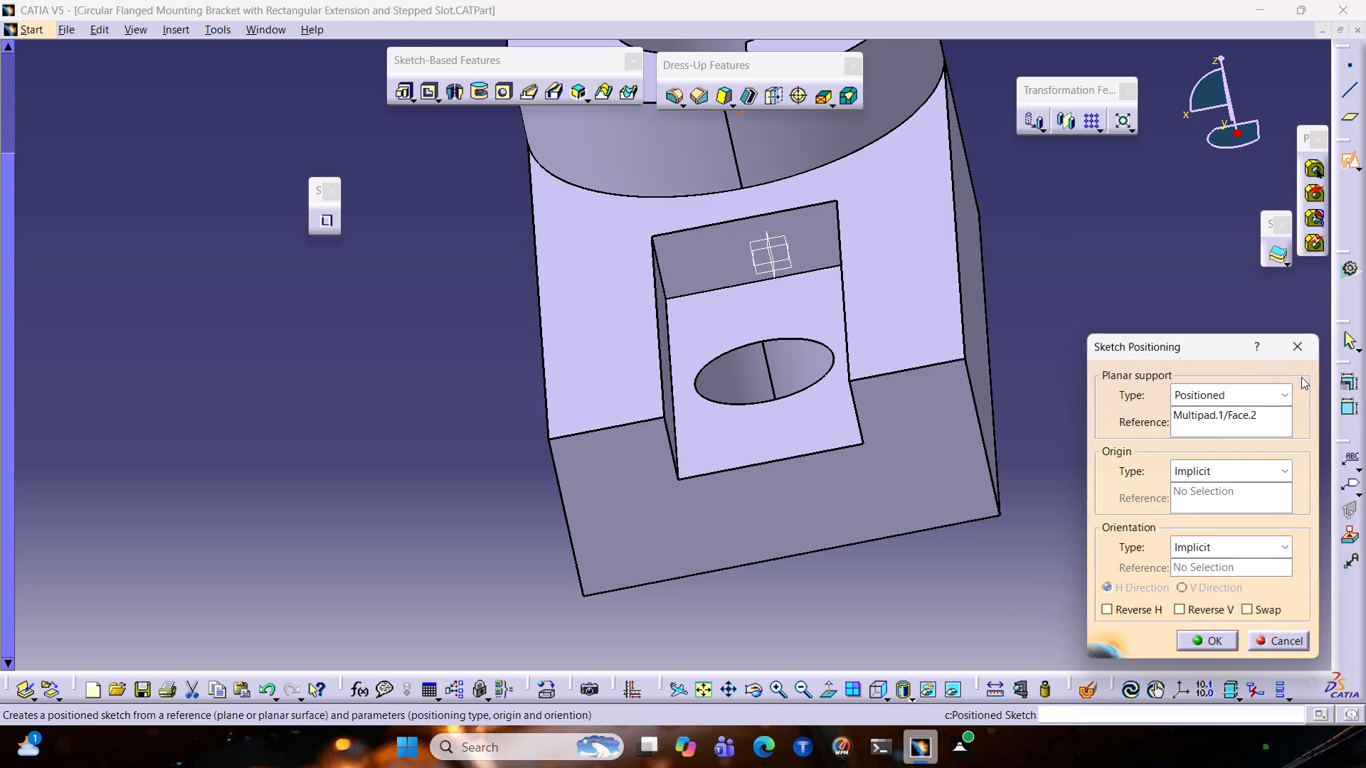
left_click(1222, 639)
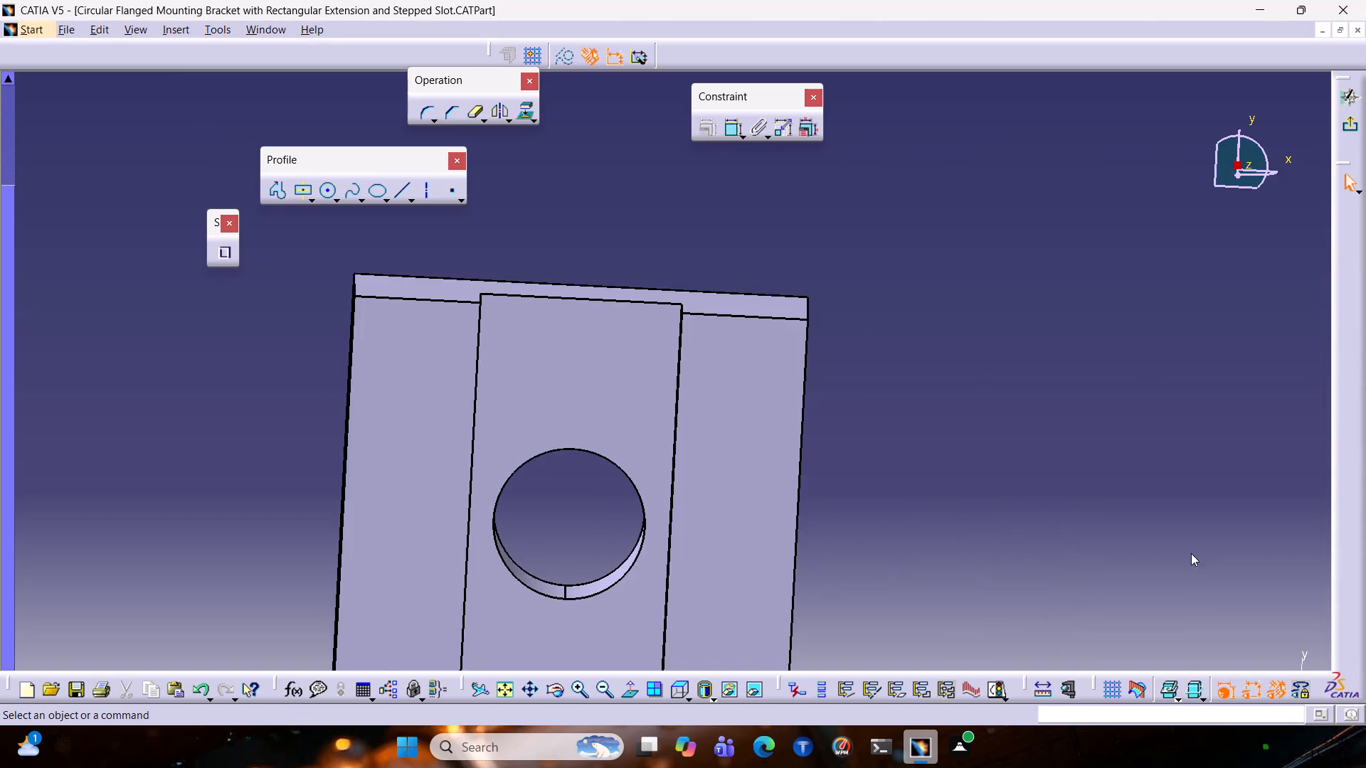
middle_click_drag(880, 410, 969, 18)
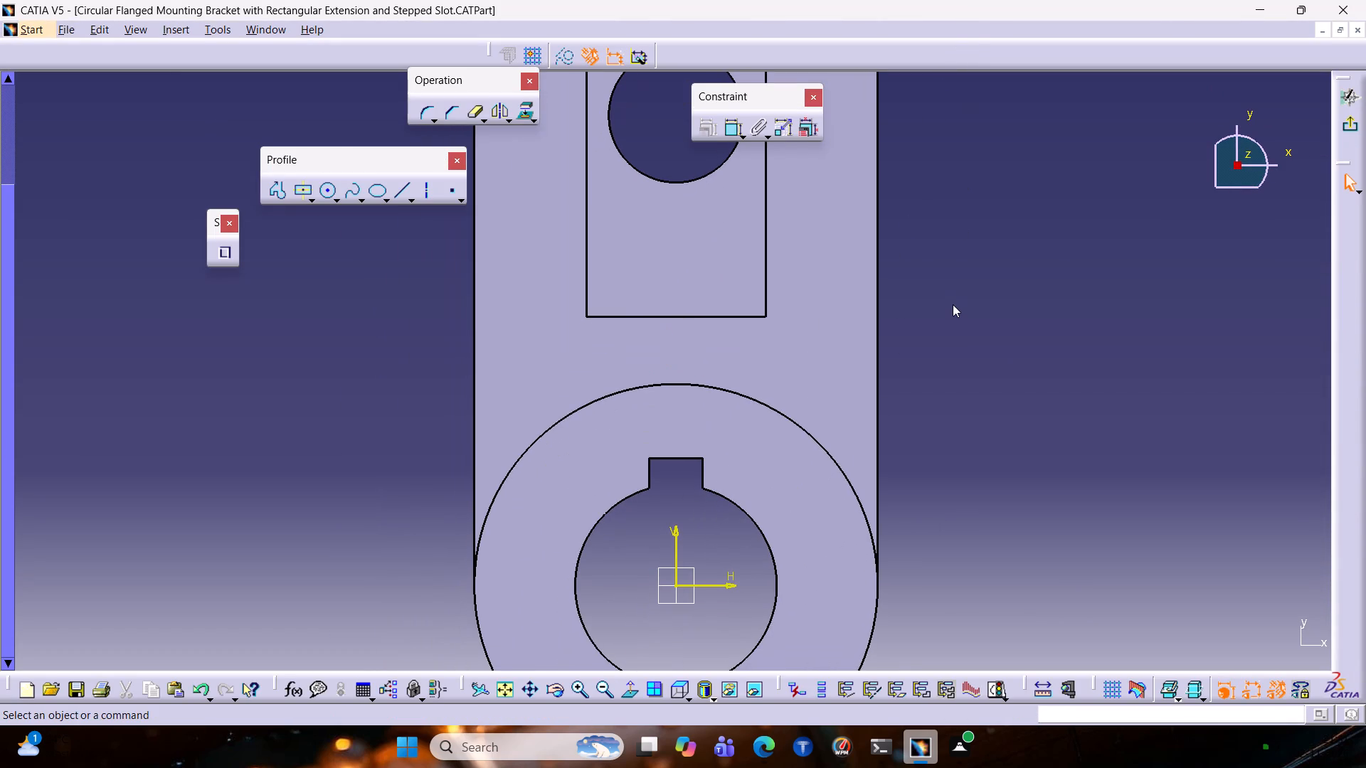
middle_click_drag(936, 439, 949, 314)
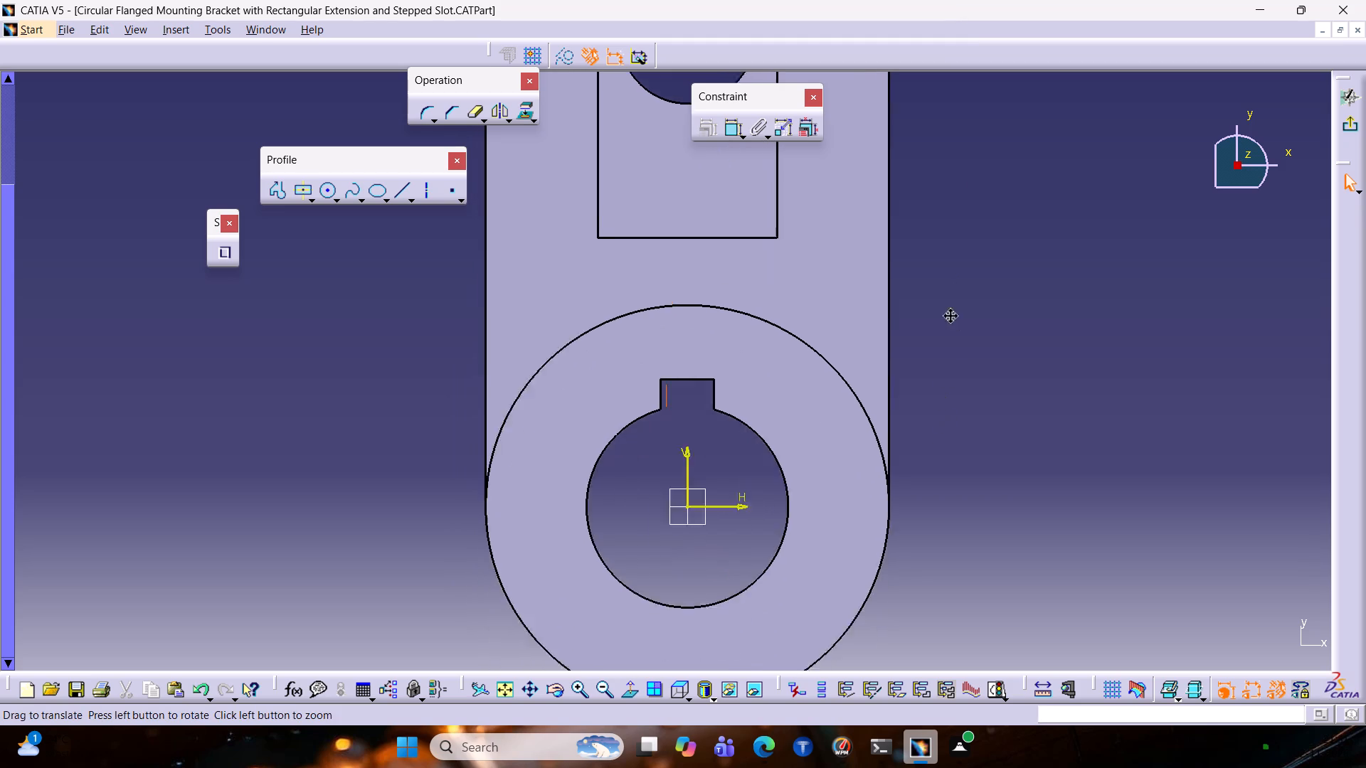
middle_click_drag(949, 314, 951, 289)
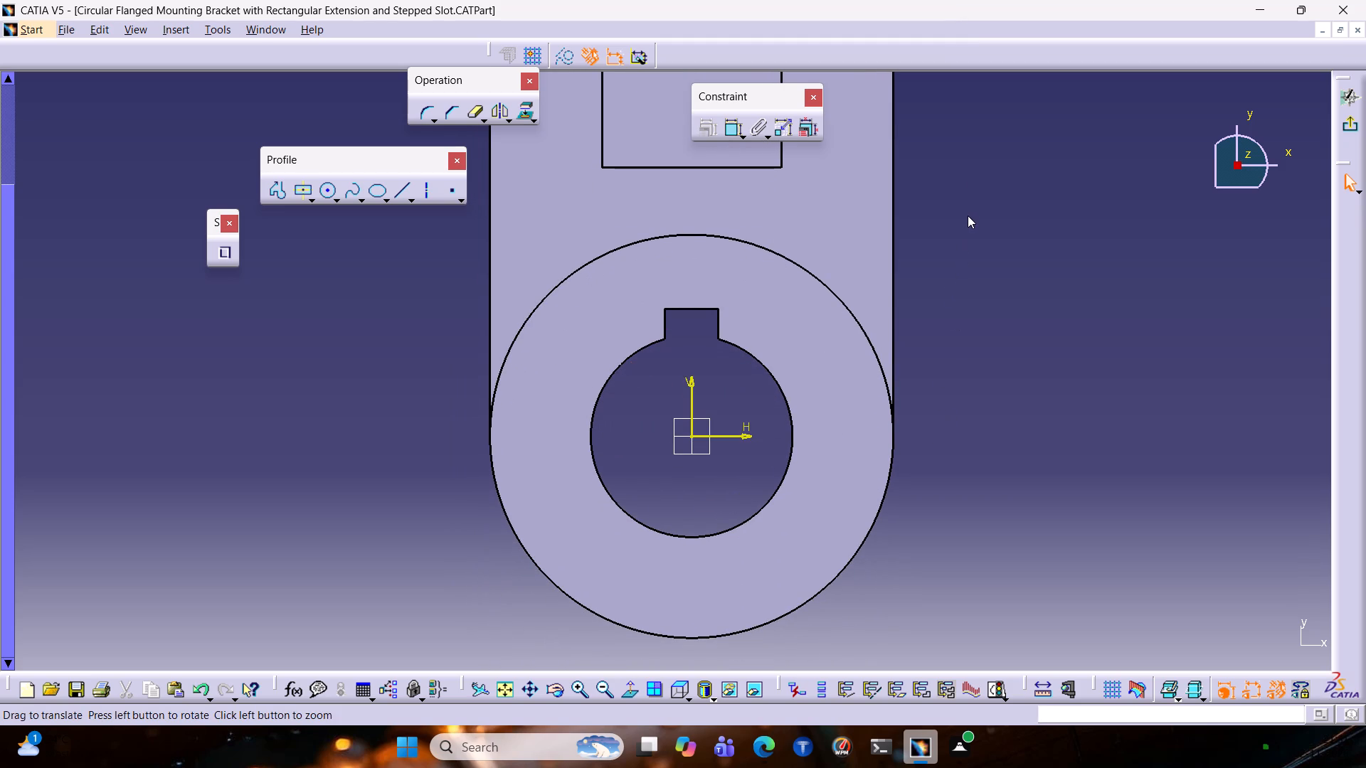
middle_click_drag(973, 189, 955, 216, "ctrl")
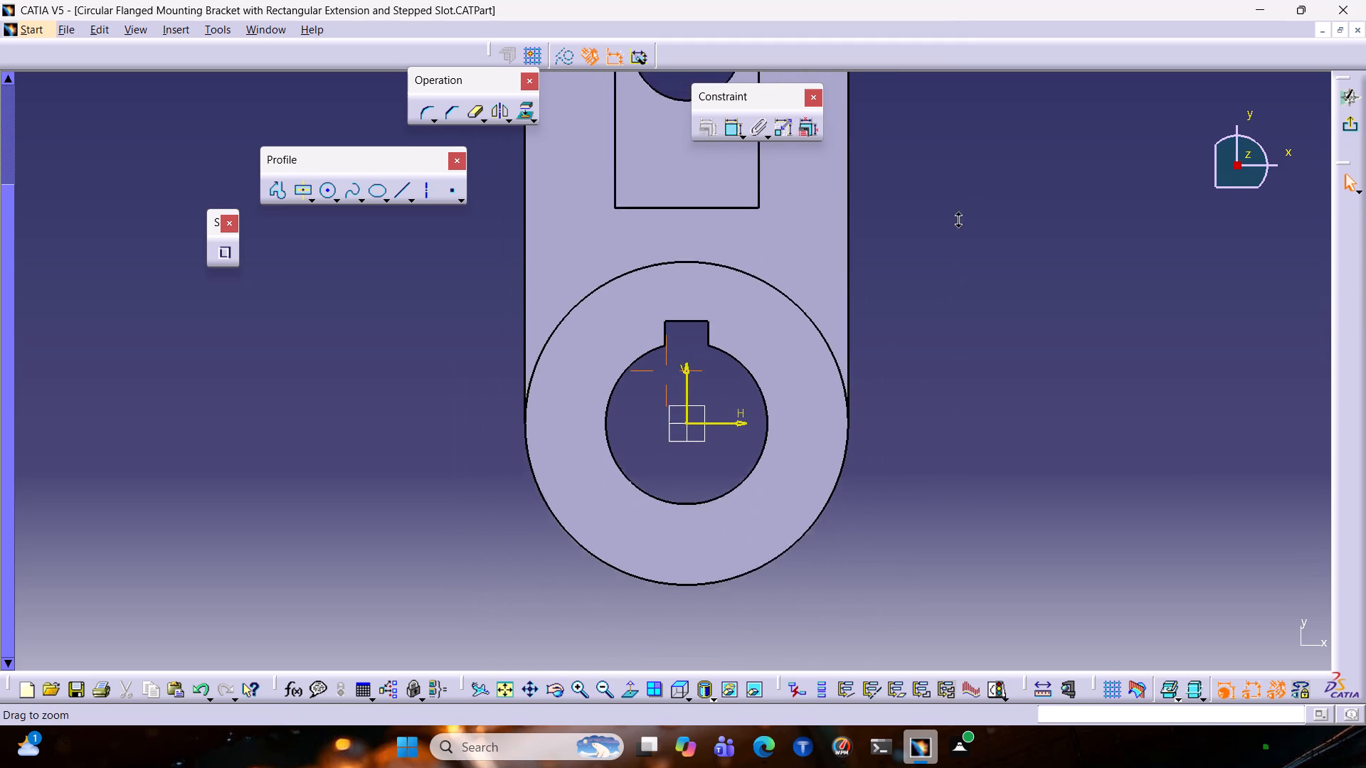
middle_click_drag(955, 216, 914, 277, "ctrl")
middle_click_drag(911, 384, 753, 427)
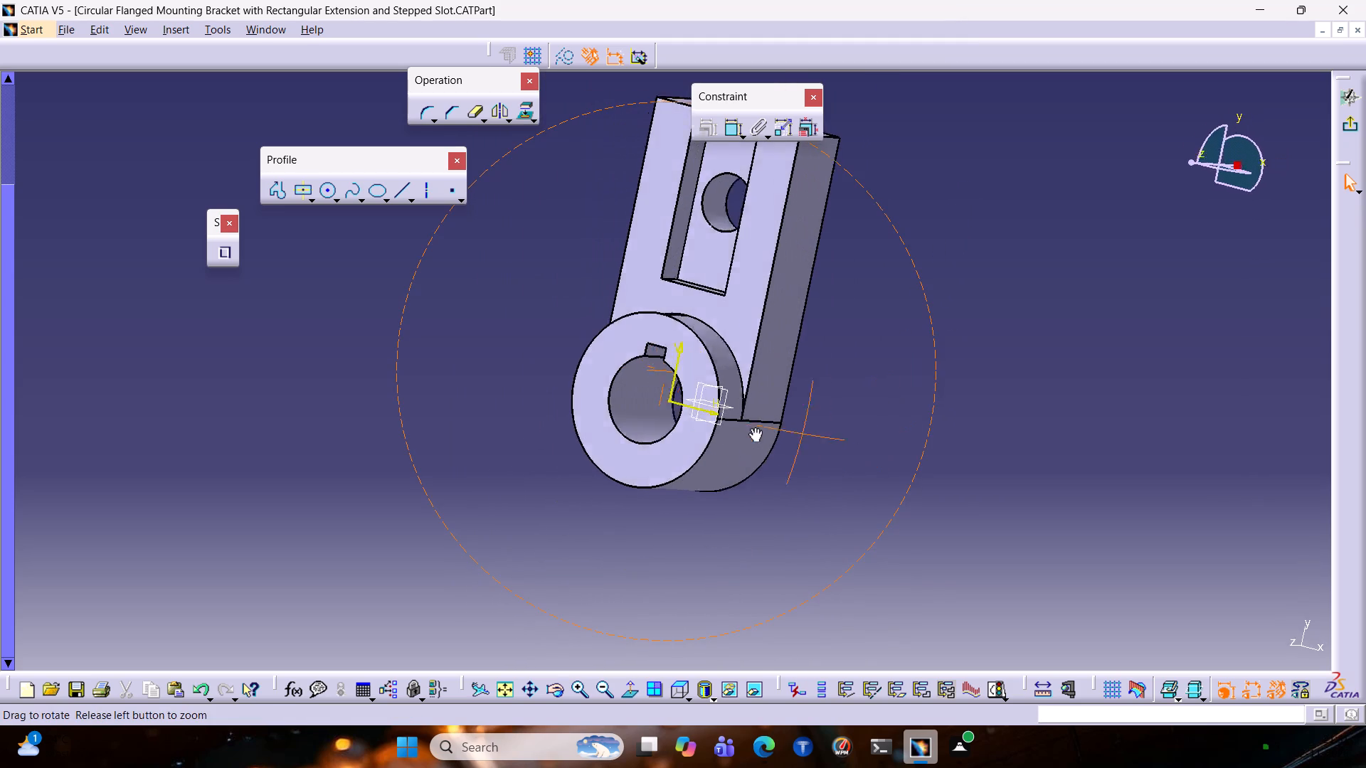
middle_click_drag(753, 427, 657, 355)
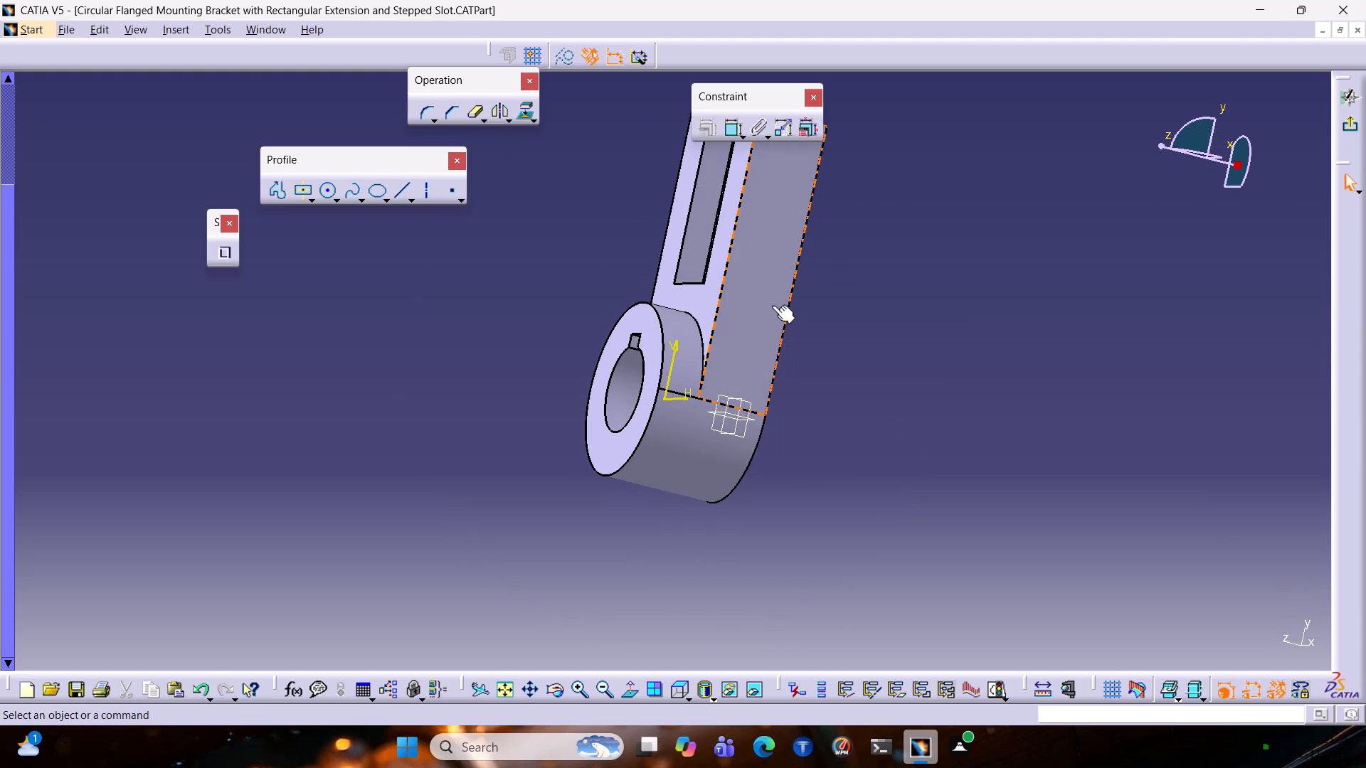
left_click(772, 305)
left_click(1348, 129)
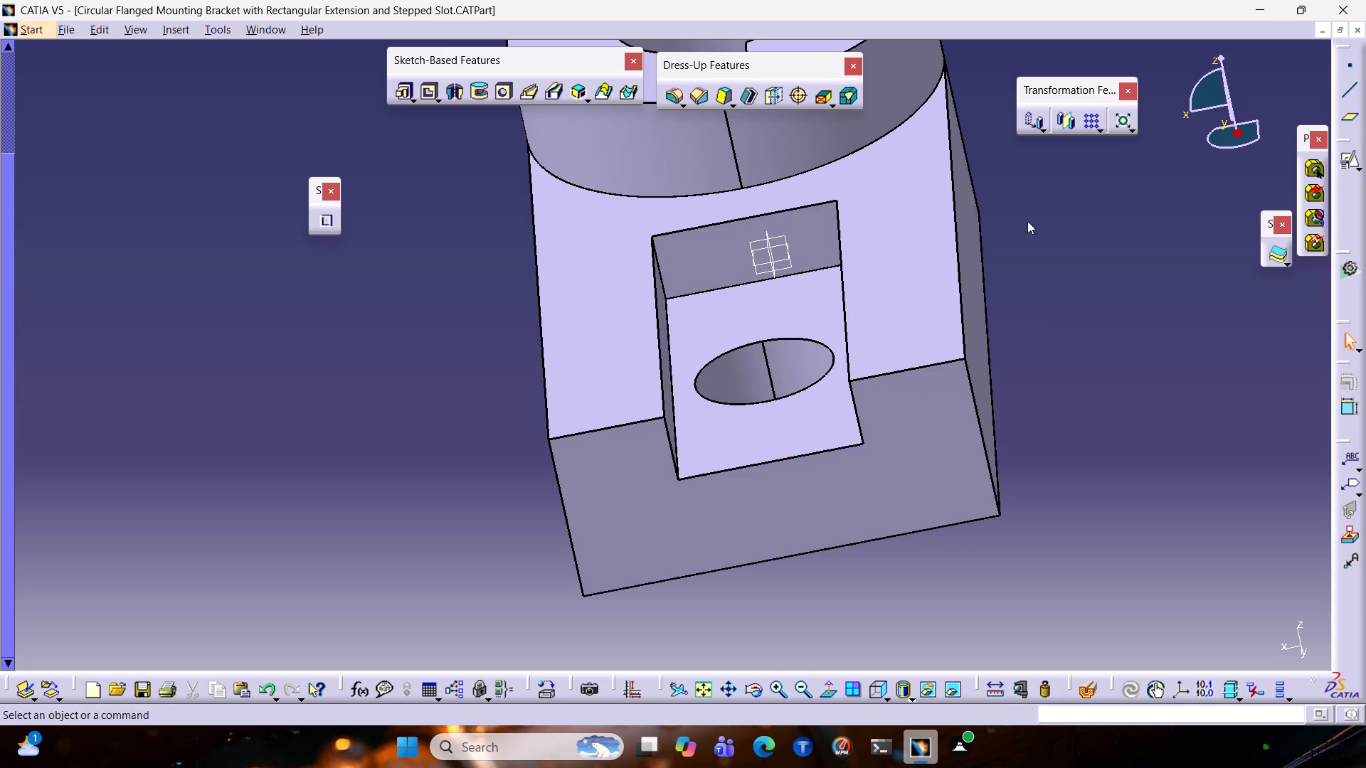
Examine the bracket's circular flange, the extension's side and end faces, and the slot from several angles.
middle_click_drag(1046, 220, 1022, 259, "ctrl")
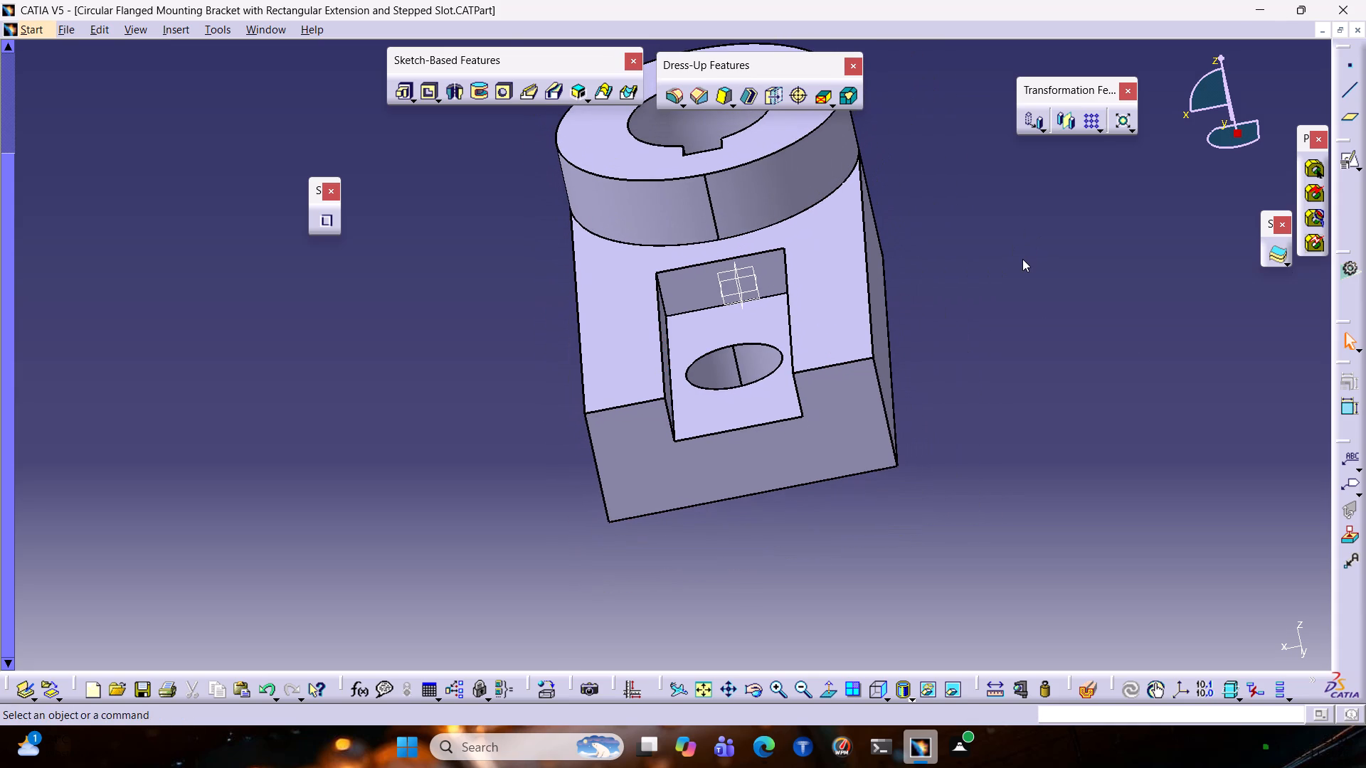
middle_click_drag(996, 450, 949, 316)
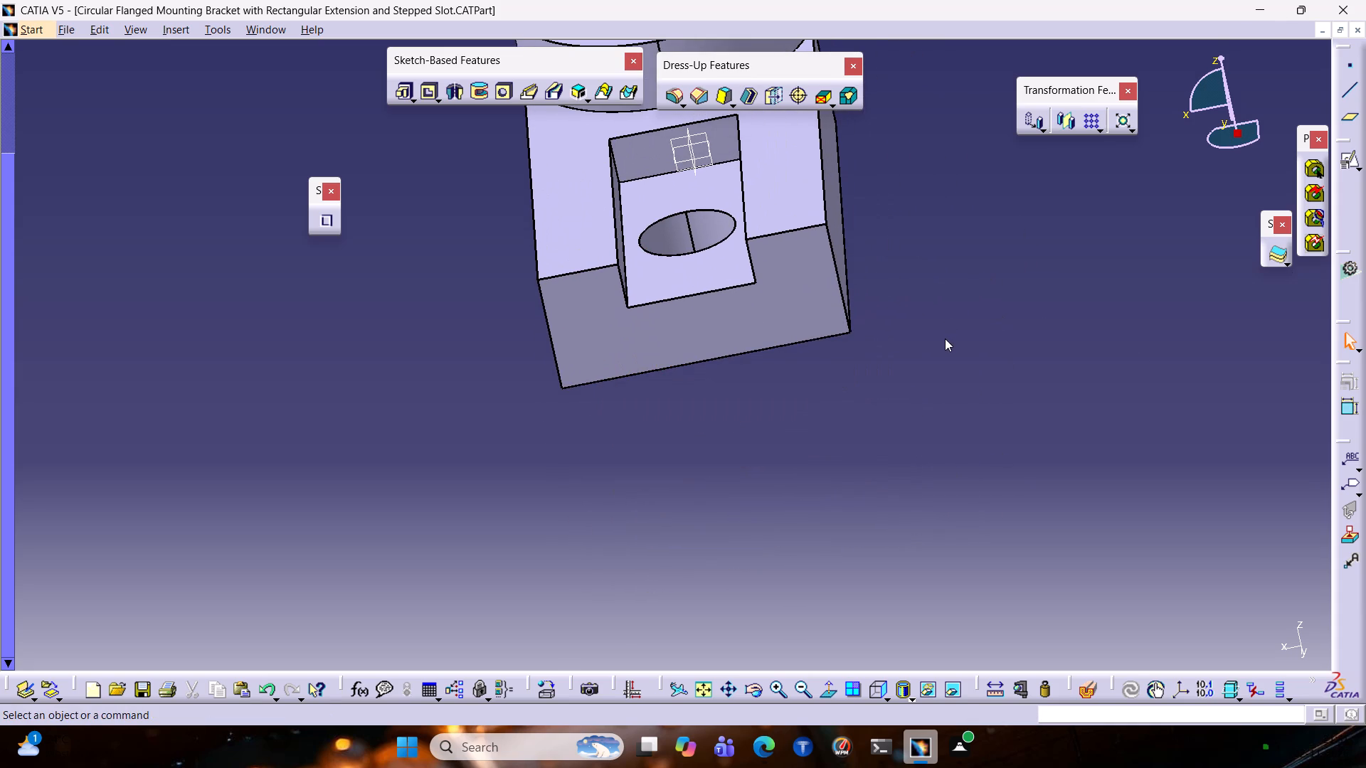
middle_click_drag(946, 345, 673, 331)
middle_click_drag(911, 232, 801, 471)
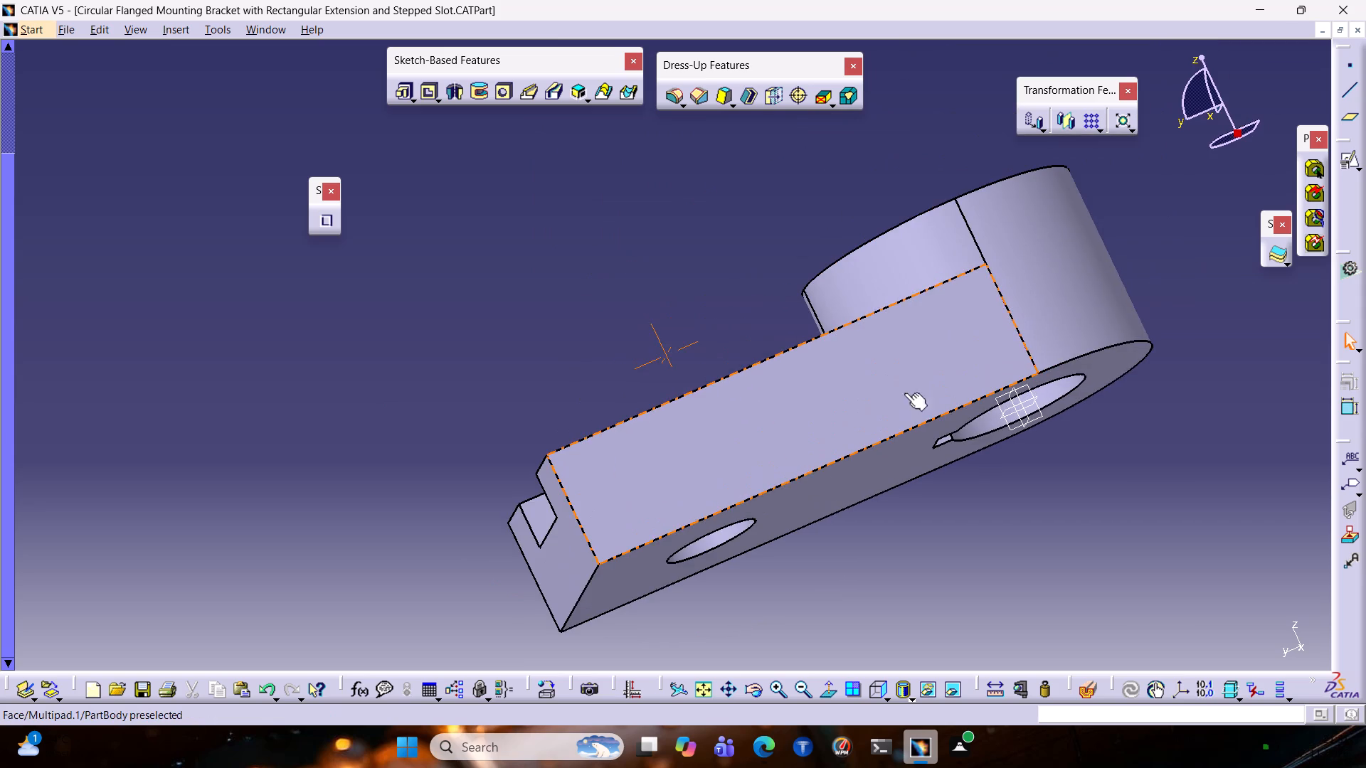
middle_click_drag(817, 121, 810, 172, "ctrl")
middle_click_drag(985, 316, 462, 372)
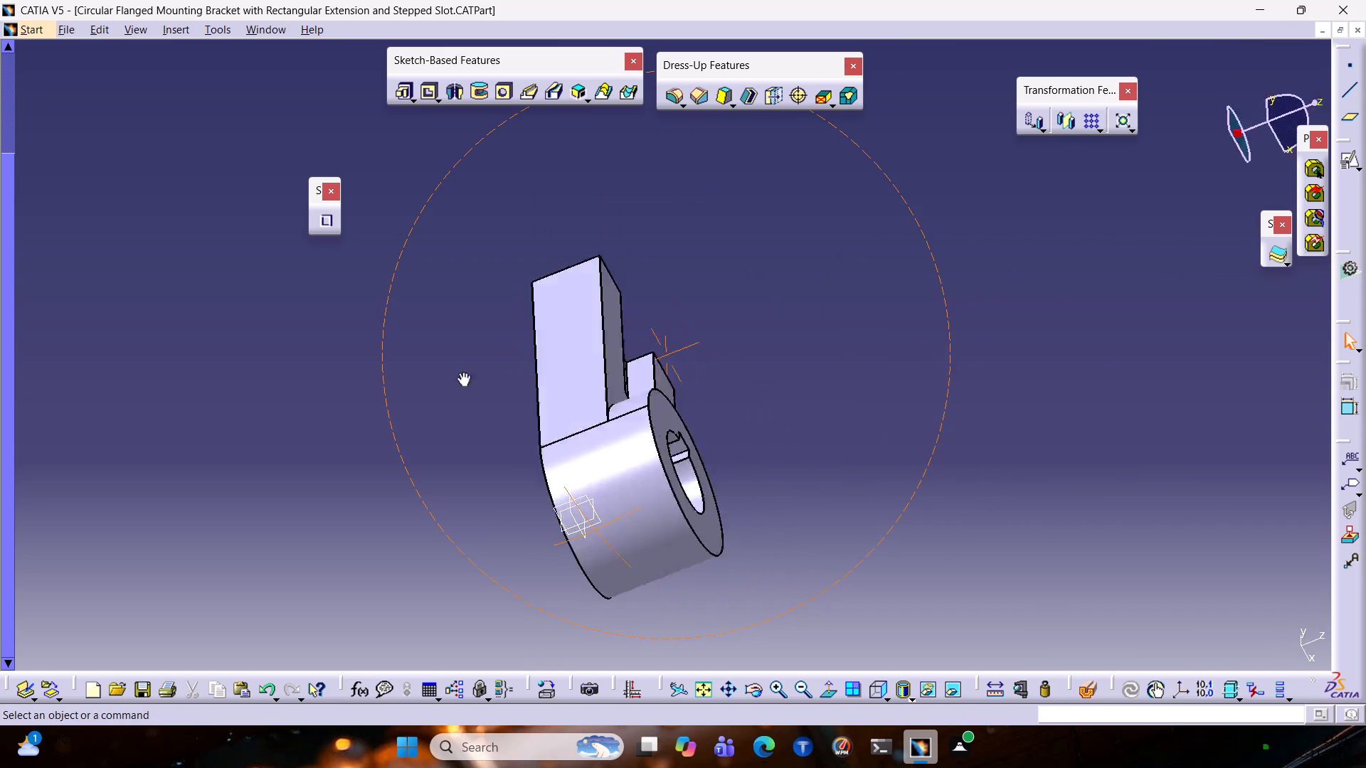
middle_click_drag(462, 372, 304, 419)
scroll(628, 621, "up", 1)
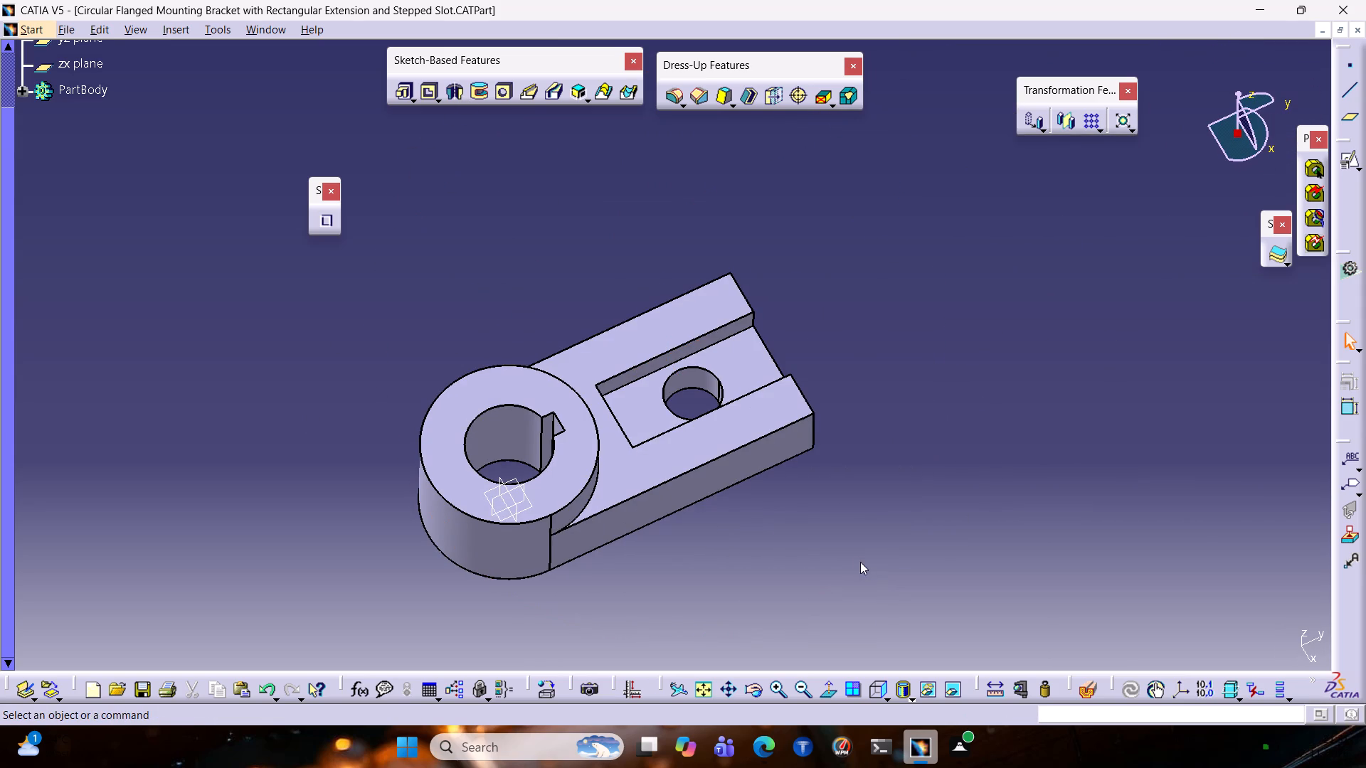
middle_click_drag(857, 558, 867, 419)
middle_click_drag(878, 460, 837, 379, "ctrl")
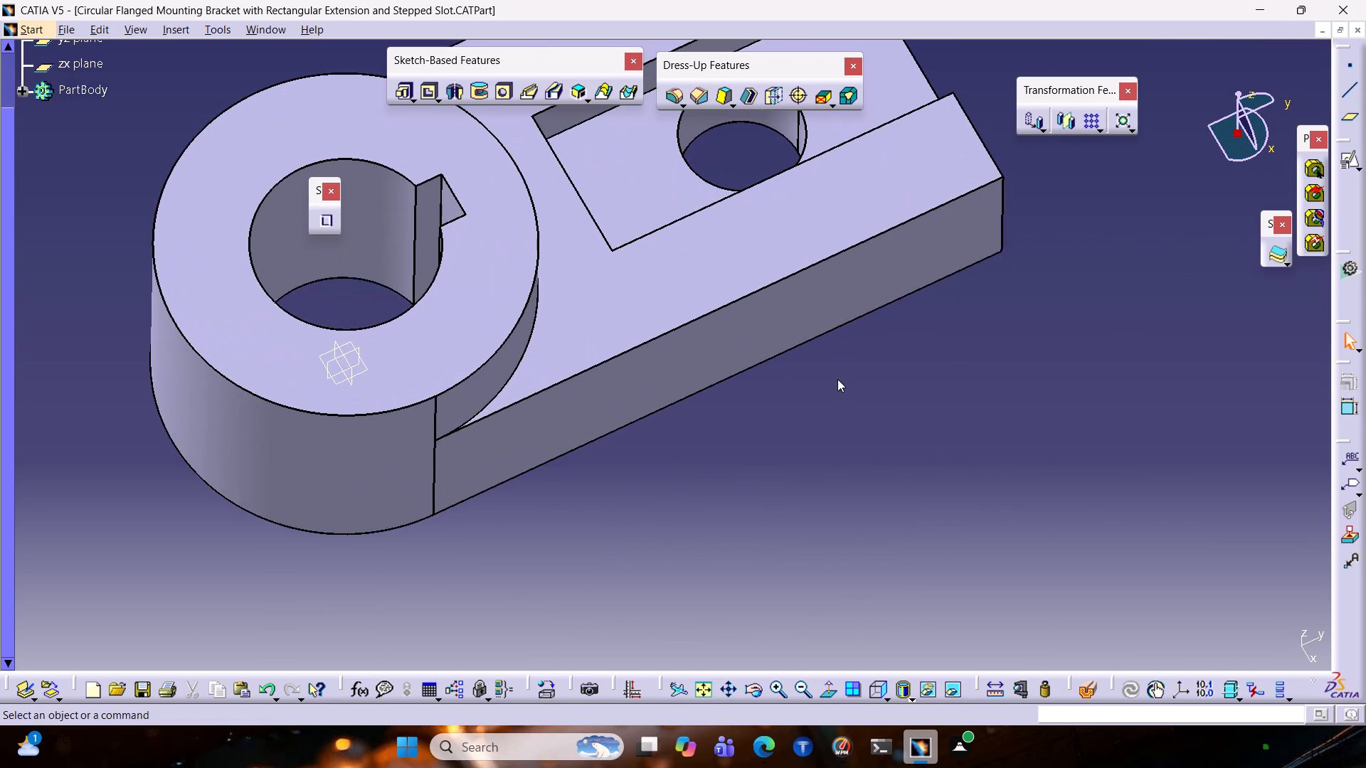
middle_click_drag(859, 388, 844, 438, "ctrl")
middle_click_drag(941, 486, 959, 408, "ctrl")
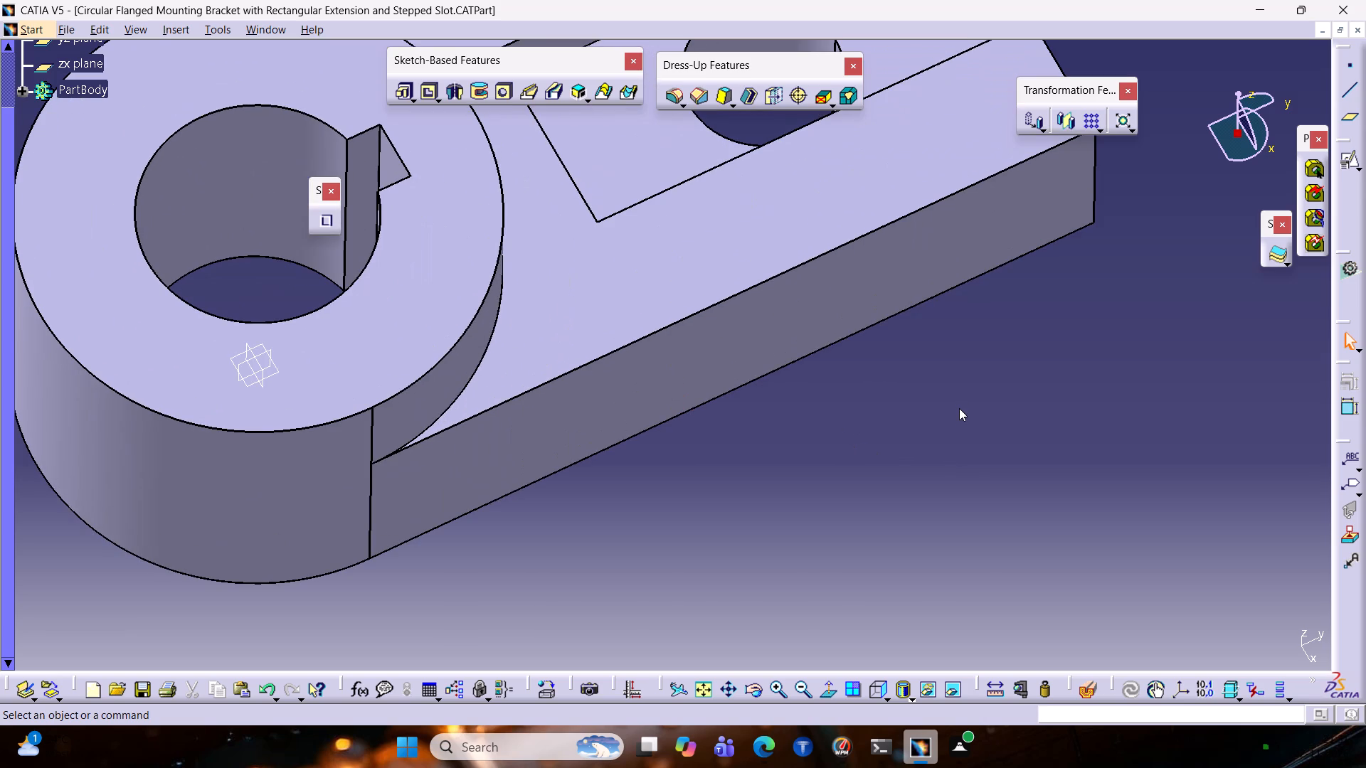
middle_click_drag(961, 404, 911, 502, "ctrl")
middle_click_drag(912, 327, 686, 485)
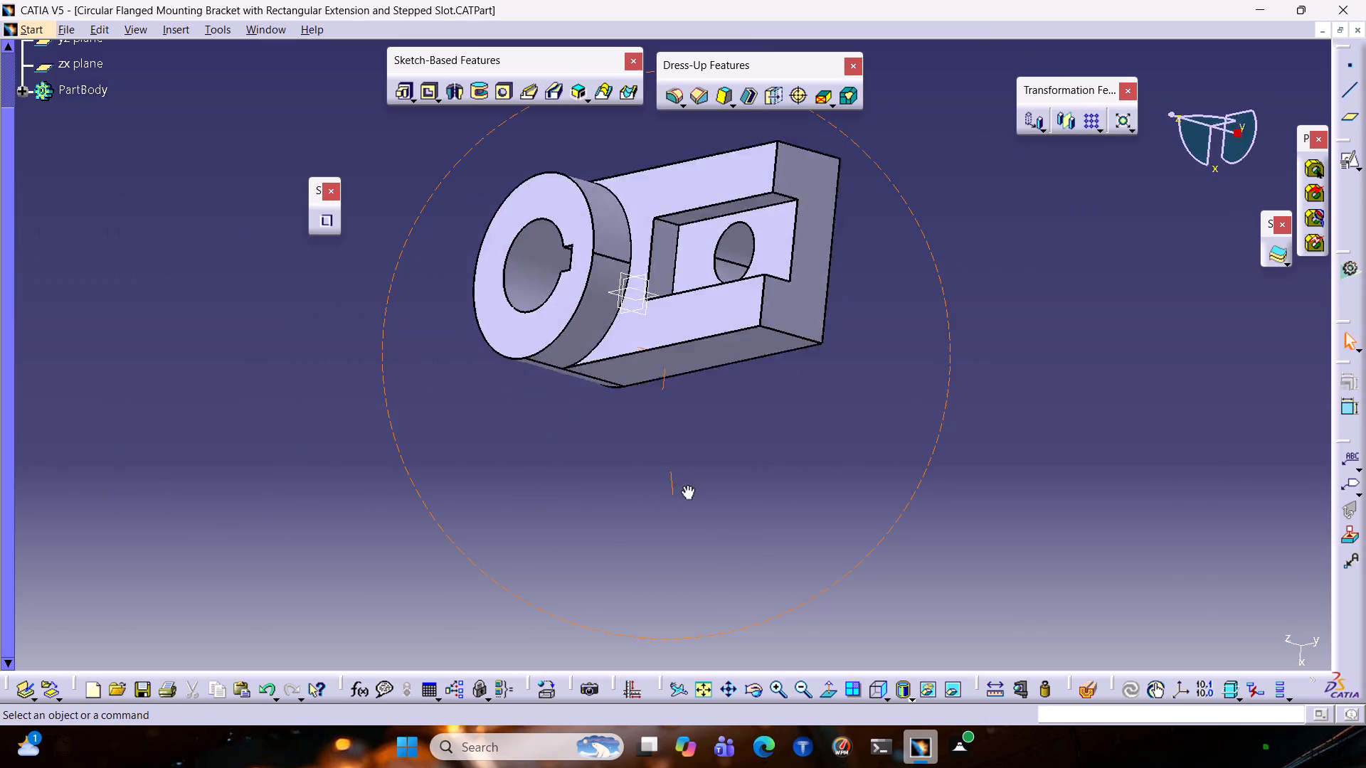
middle_click_drag(686, 485, 697, 303)
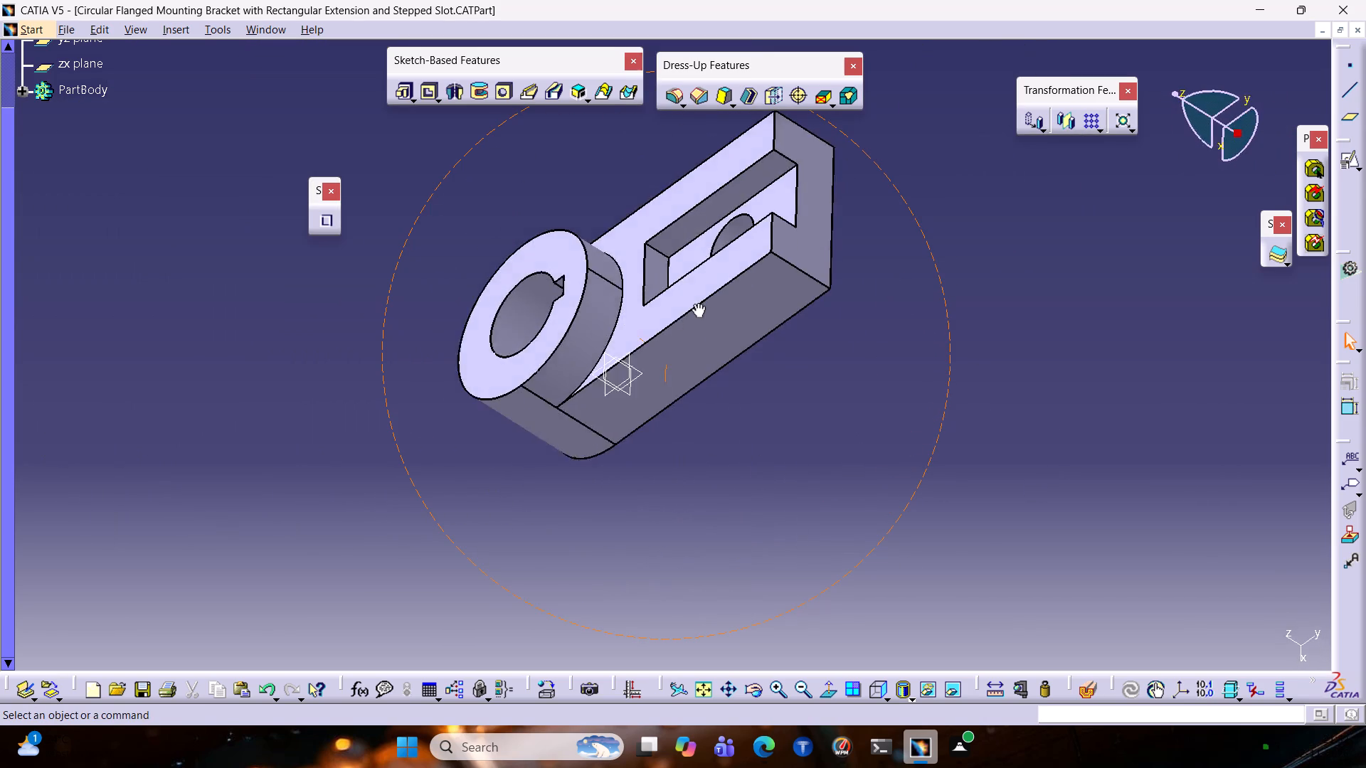
middle_click_drag(697, 303, 855, 395)
Open the bracket's multi-pad definition and select the length of Extrusion domain.4, the circular flange ring, for editing.
double_click(557, 307)
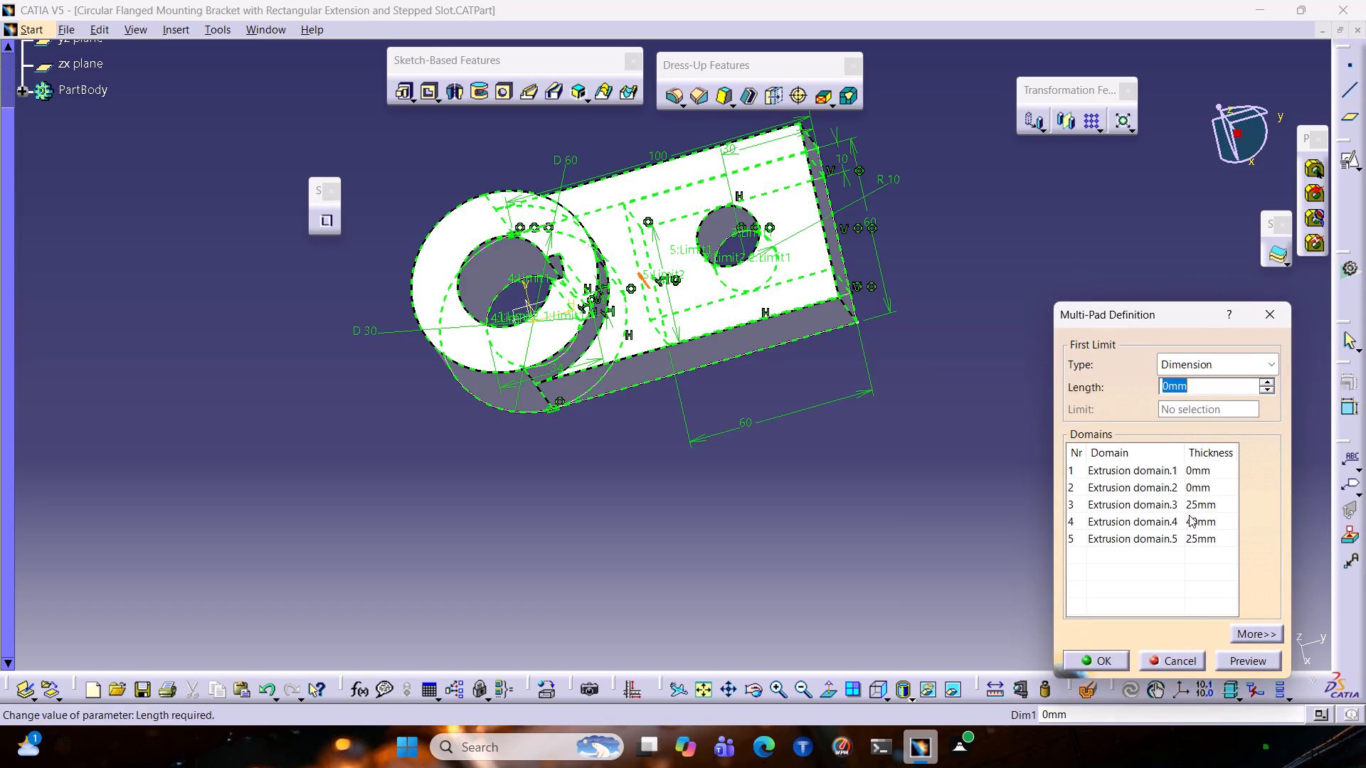
left_click(1196, 503)
left_click(1198, 515)
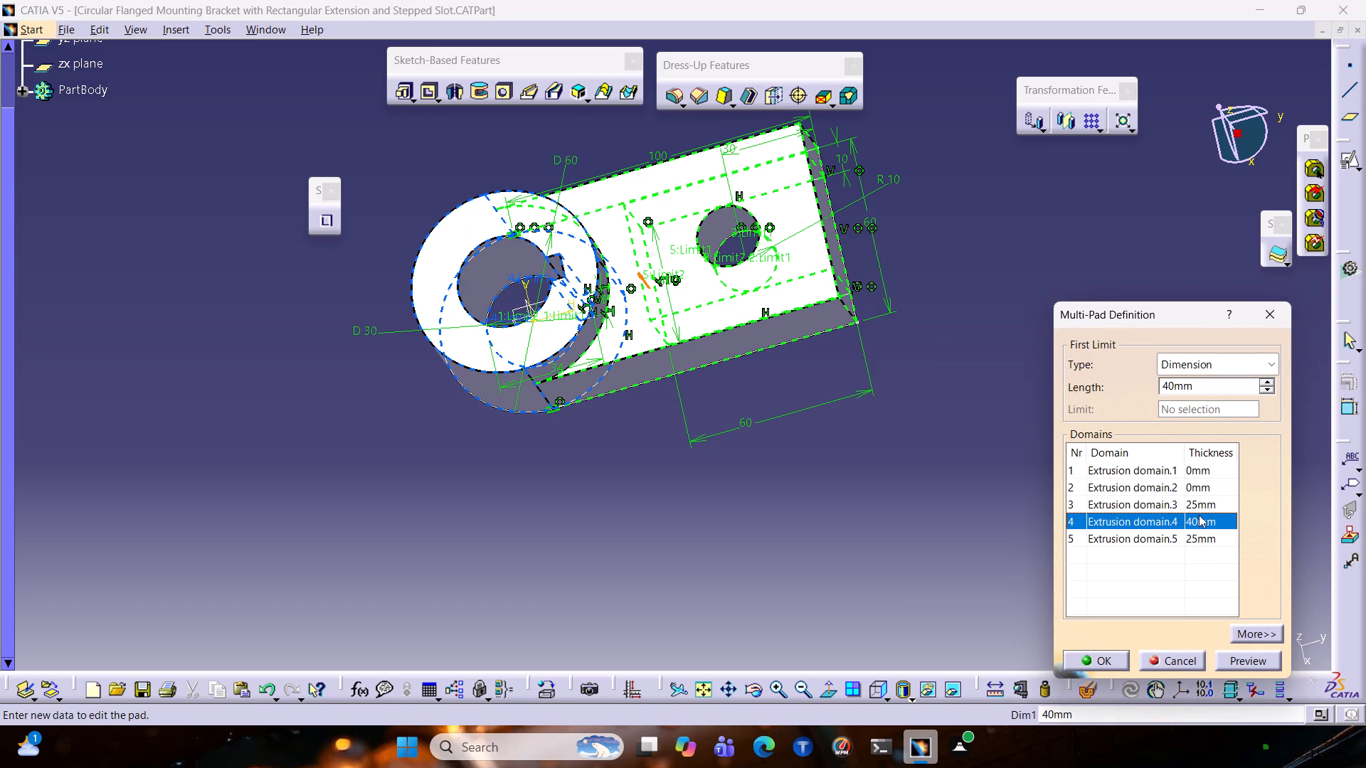
left_click_drag(1229, 386, 909, 393)
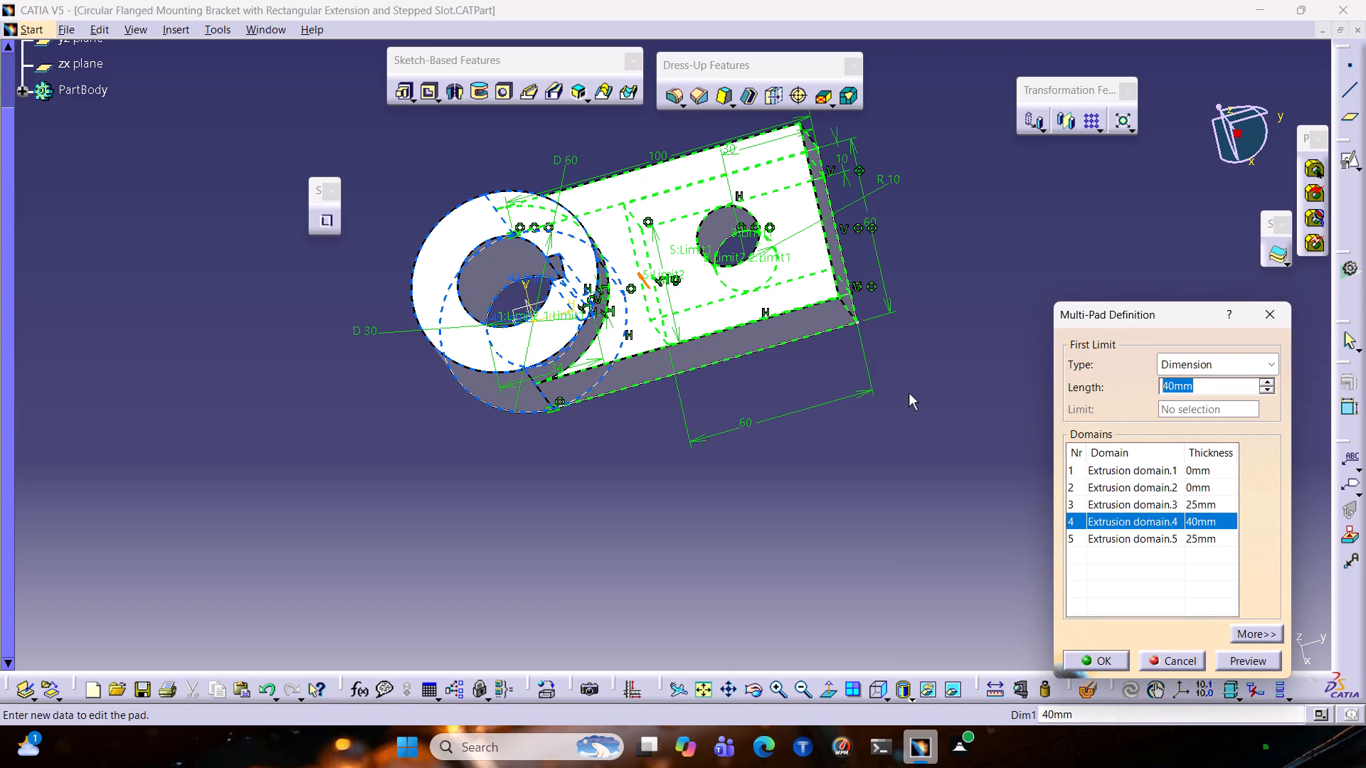
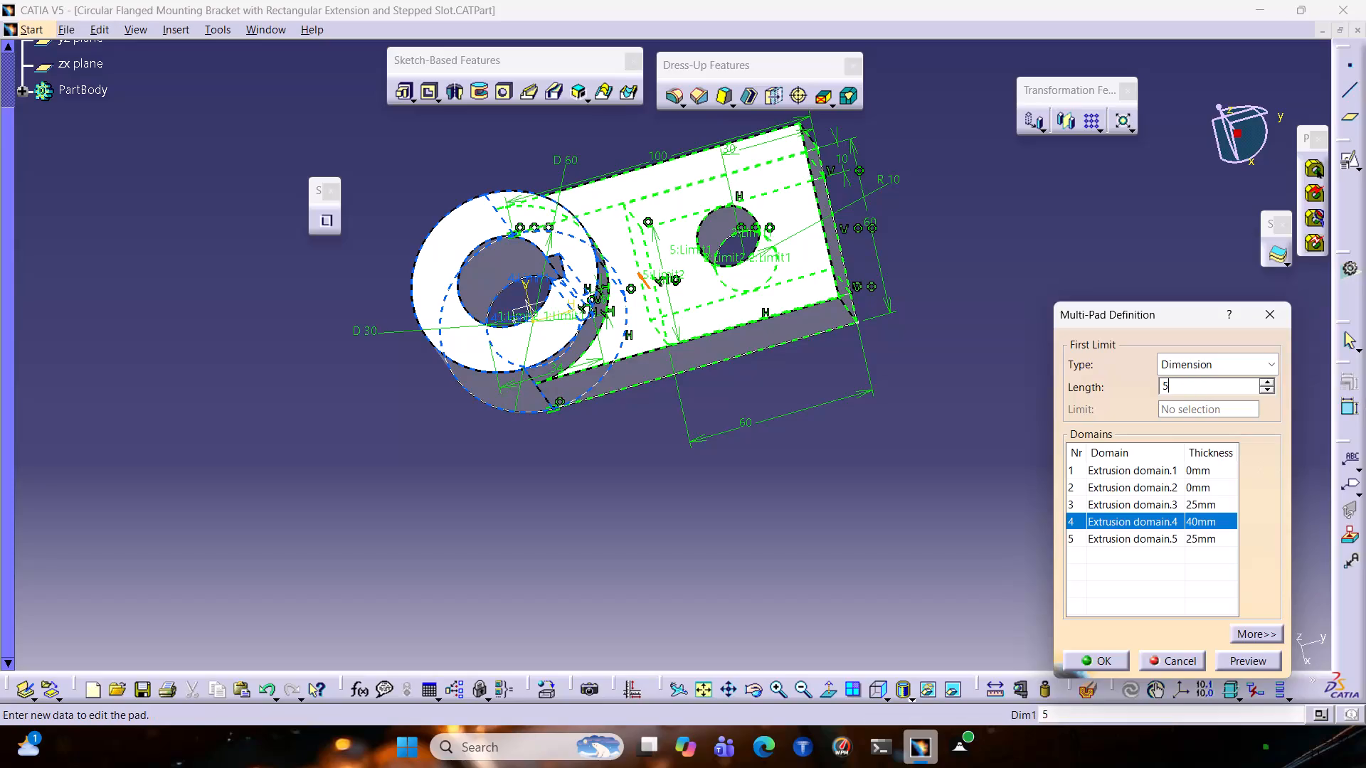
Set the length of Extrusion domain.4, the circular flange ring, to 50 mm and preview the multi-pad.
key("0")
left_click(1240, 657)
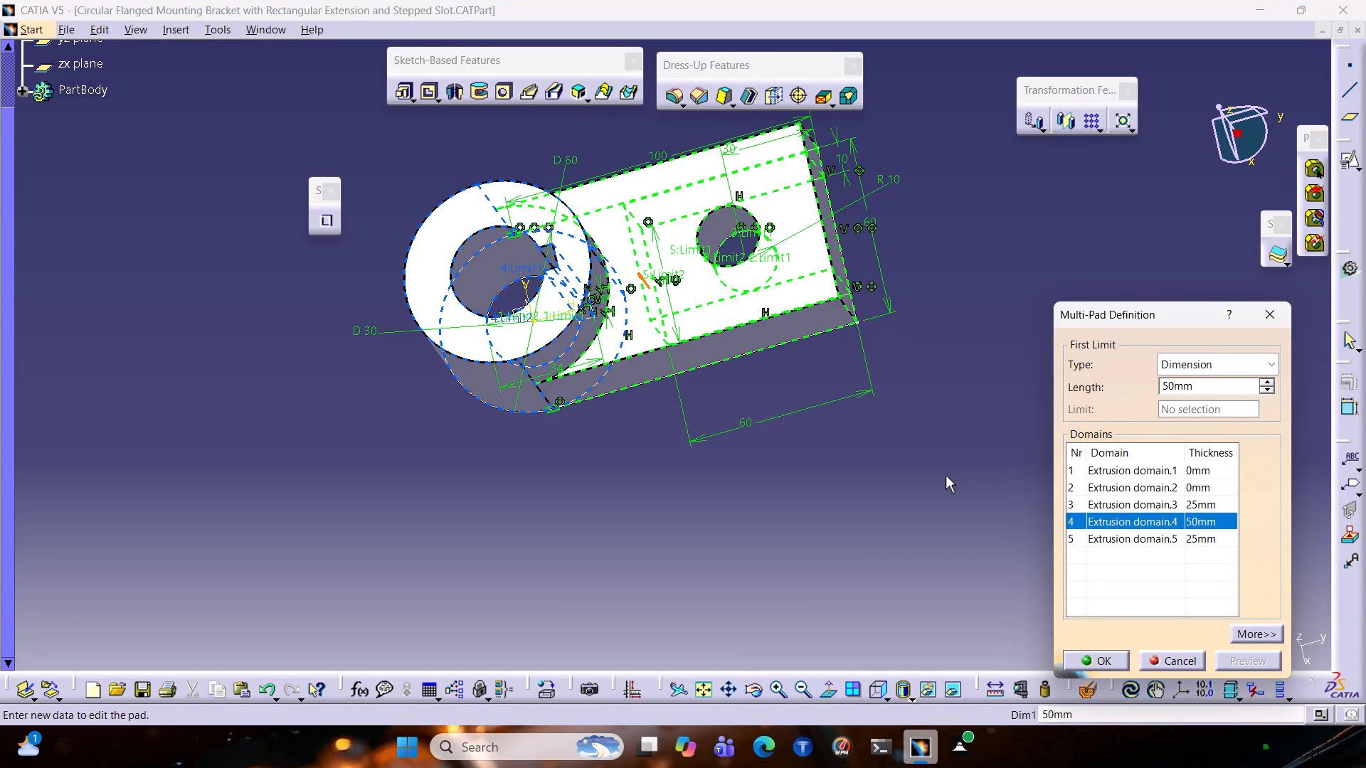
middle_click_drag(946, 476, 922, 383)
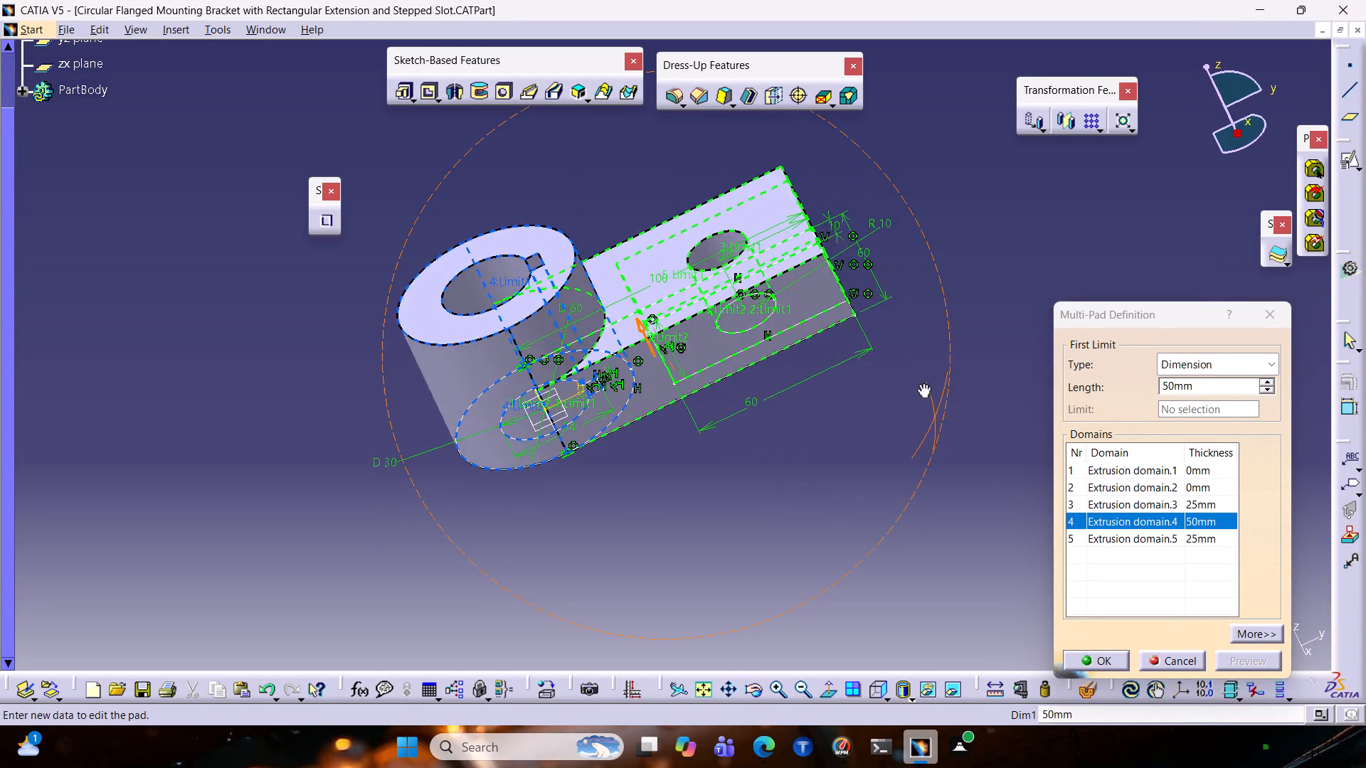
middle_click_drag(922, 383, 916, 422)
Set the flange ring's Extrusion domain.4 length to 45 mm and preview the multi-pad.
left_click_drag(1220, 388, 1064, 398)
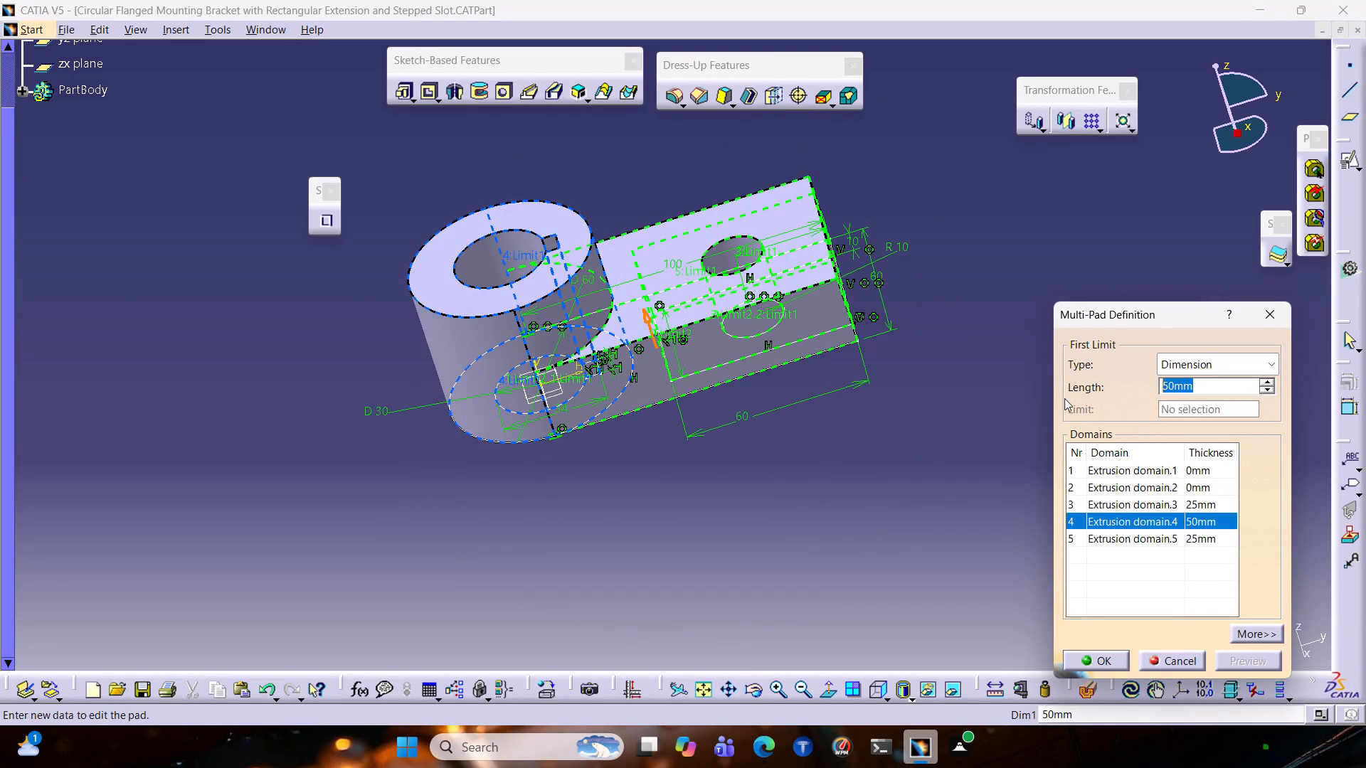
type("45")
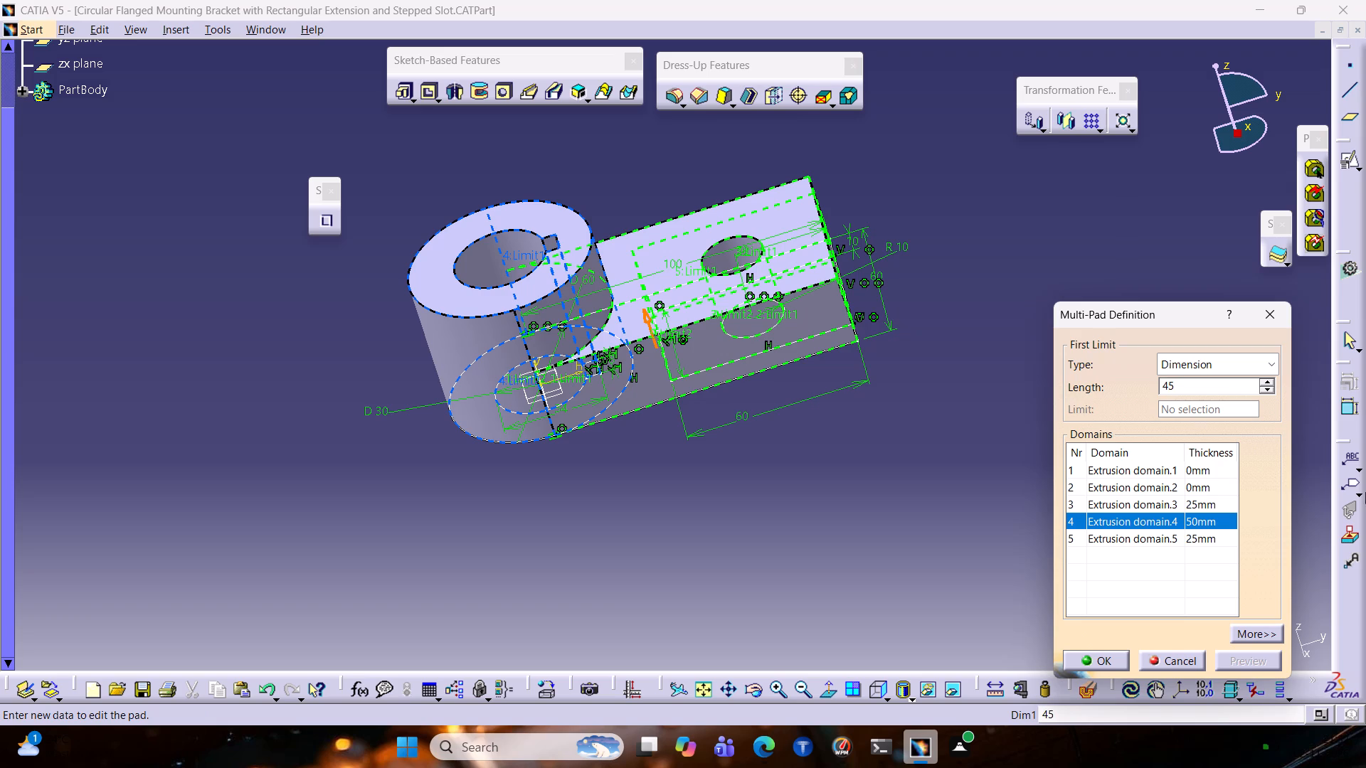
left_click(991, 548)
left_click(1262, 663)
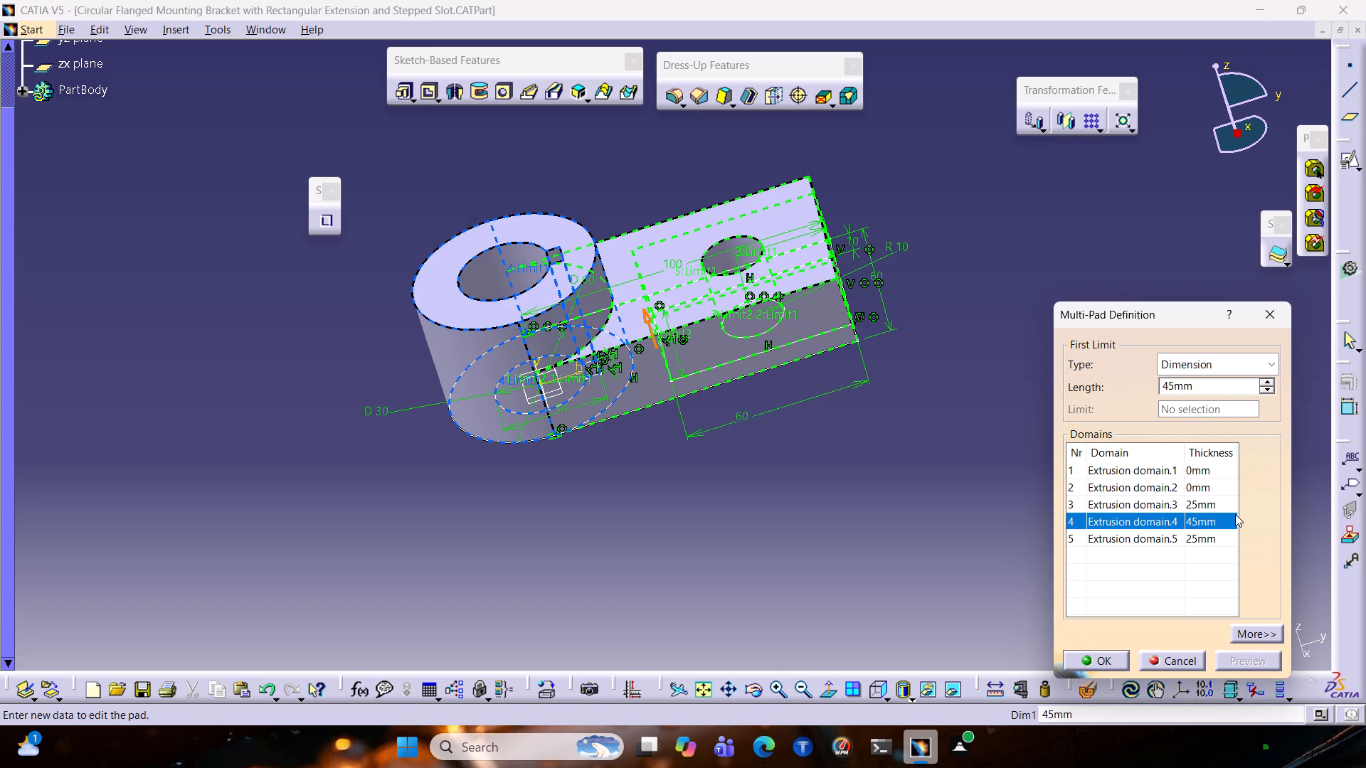
Set the flange ring's Extrusion domain.4 length to 40 mm and preview the multi-pad.
left_click_drag(1219, 385, 1020, 368)
type("40")
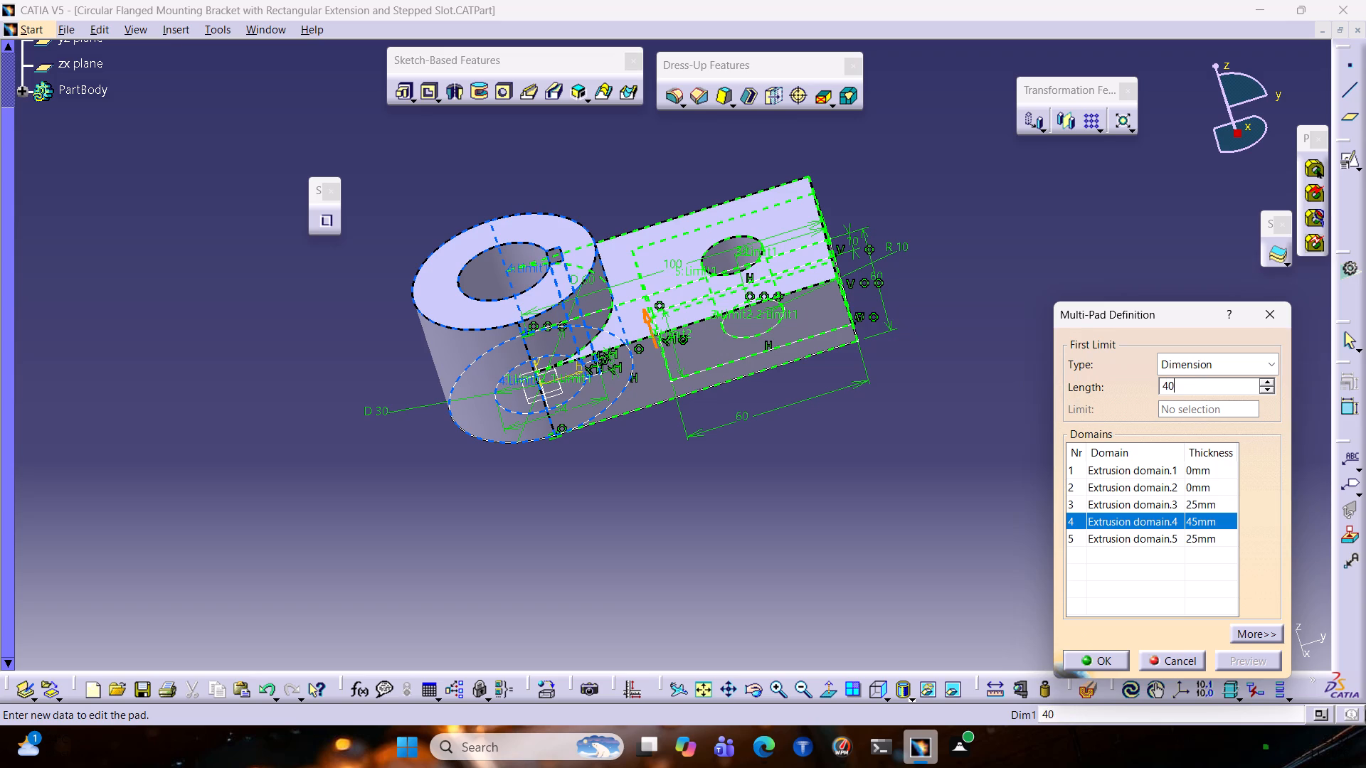
left_click(933, 572)
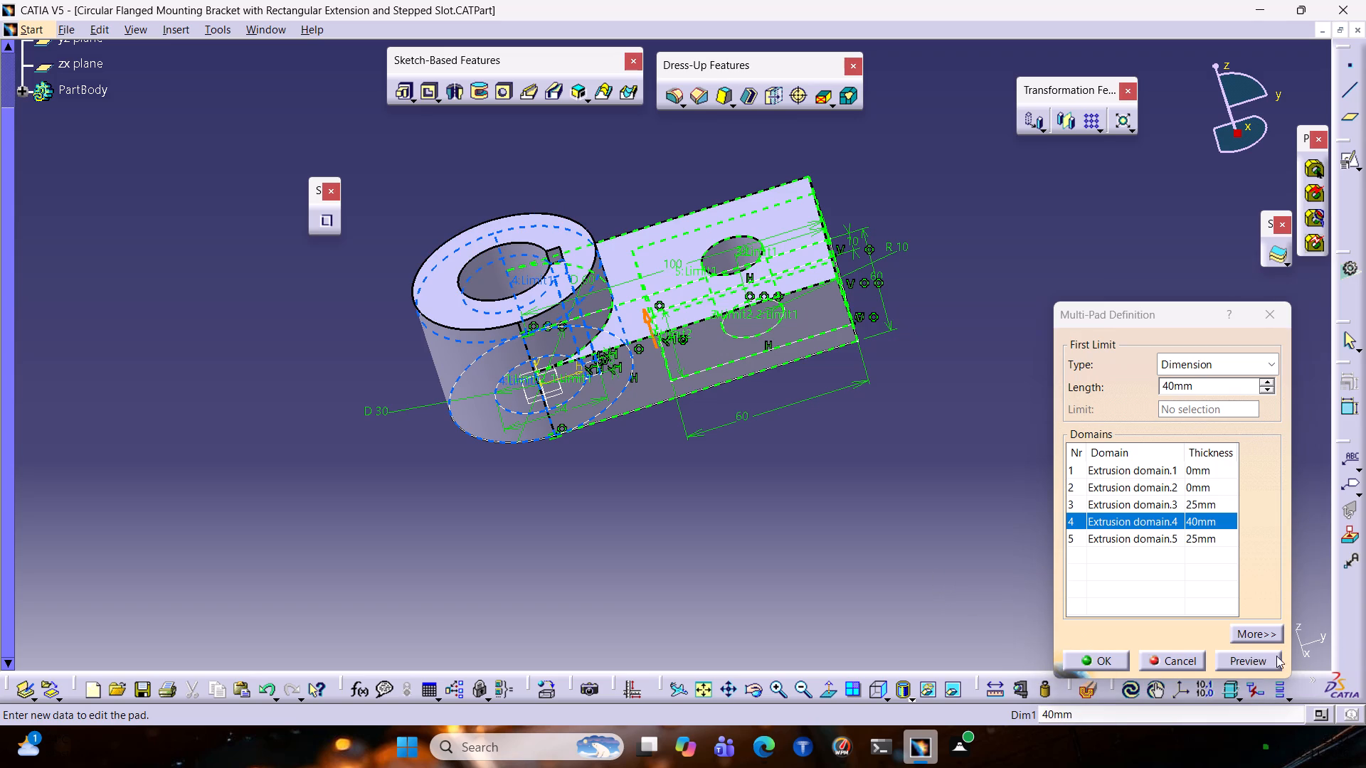
left_click(1251, 660)
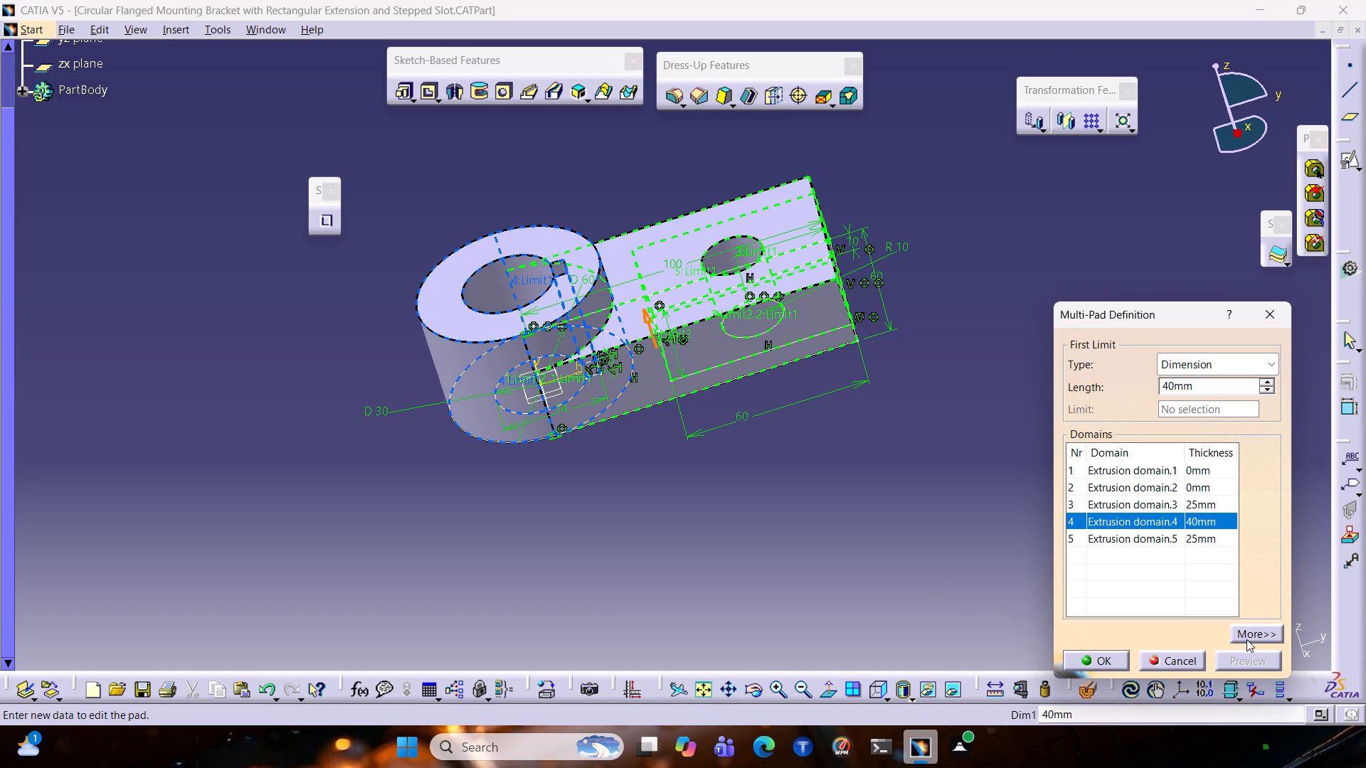
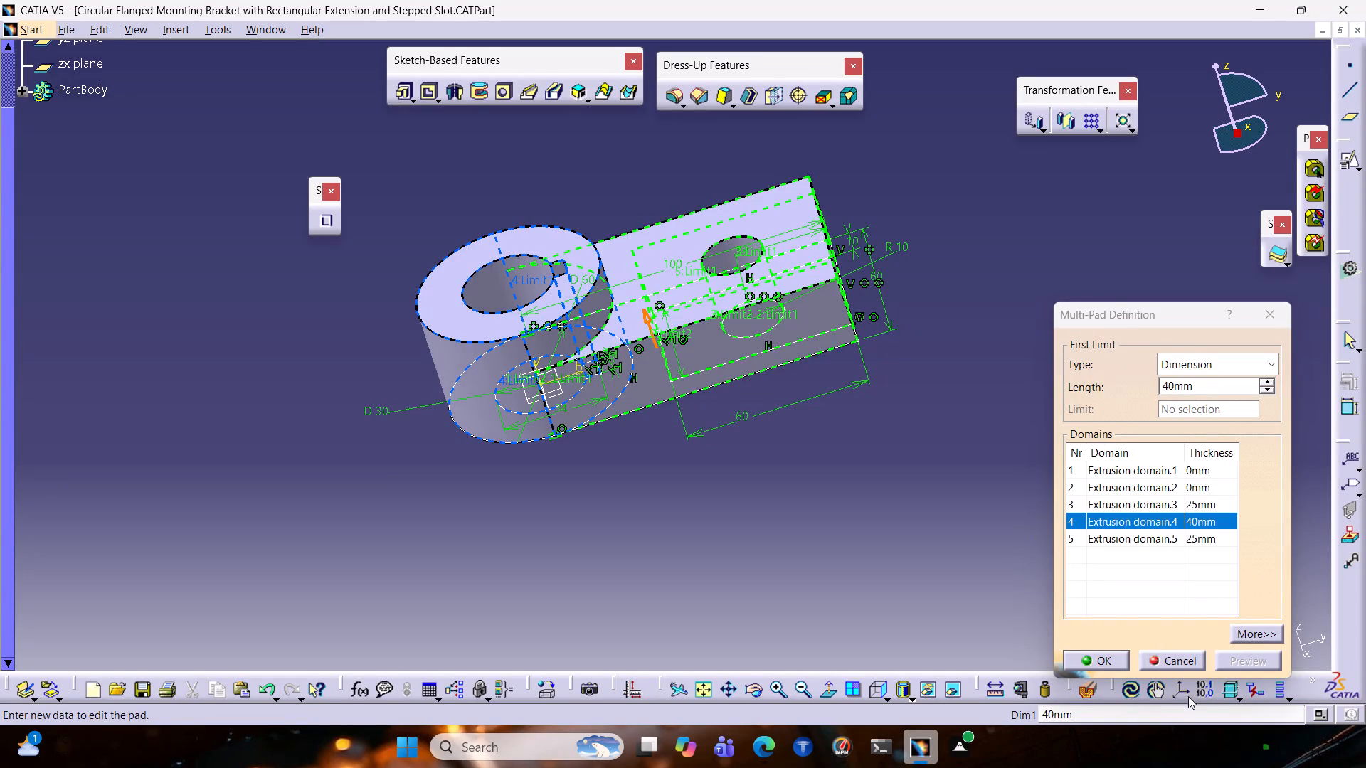
Set the second-limit length of Extrusion domain.4, the flange ring, to 40 mm and preview the multi-pad.
left_click(1235, 639)
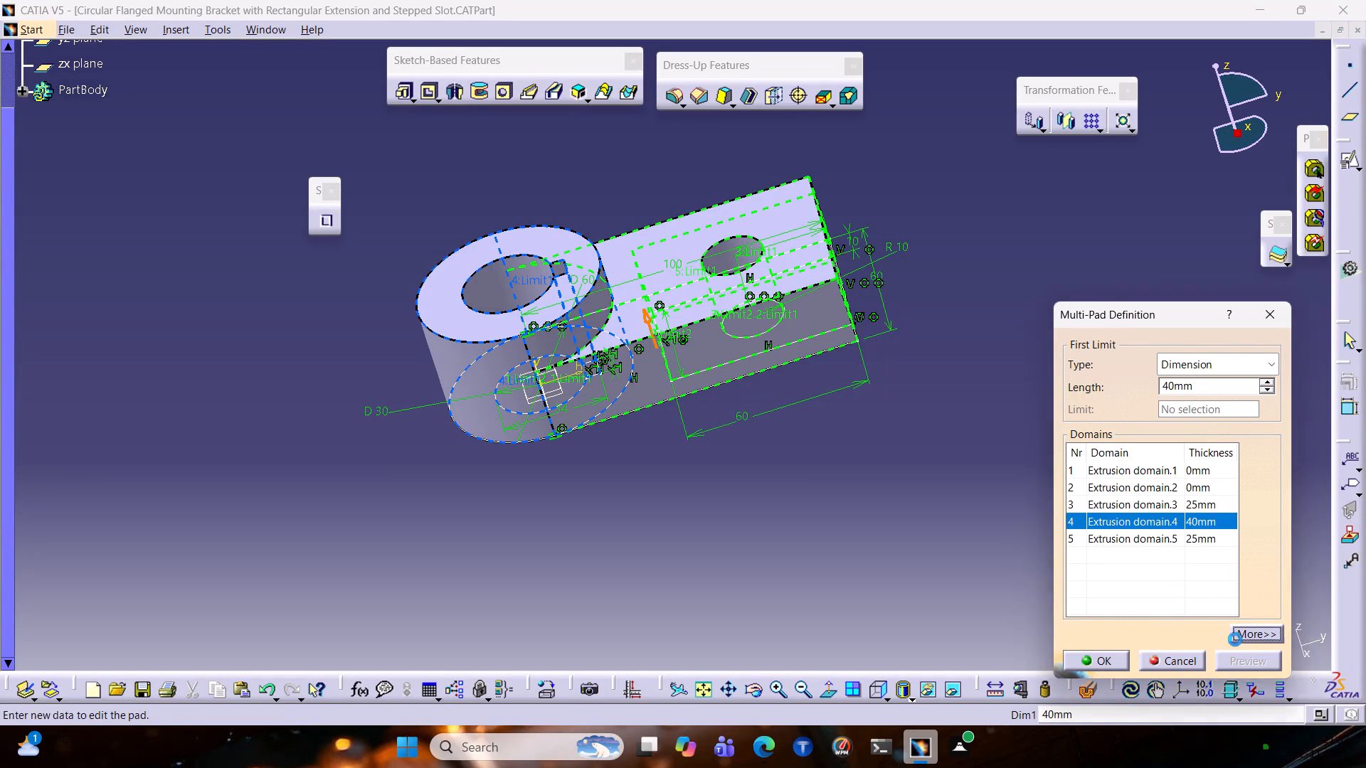
left_click_drag(1288, 389, 1207, 380)
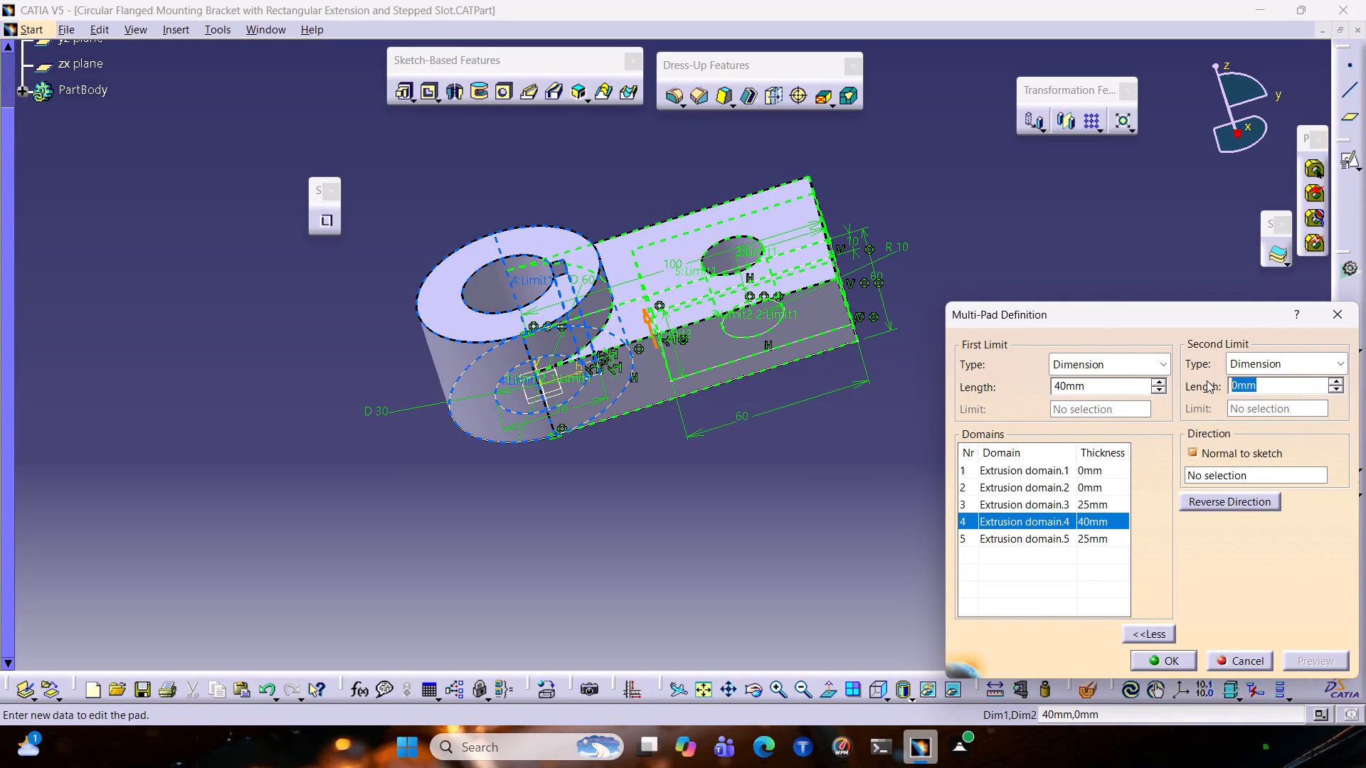
type("40")
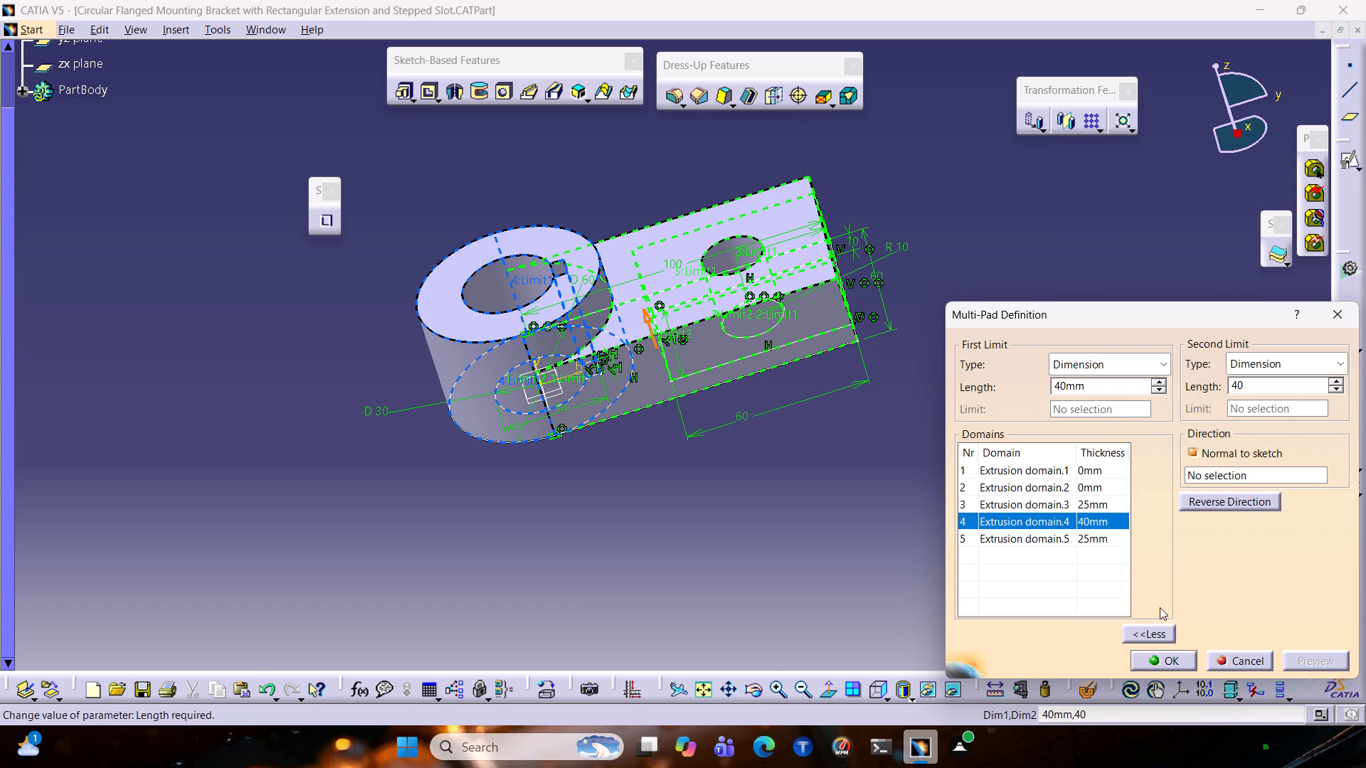
left_click(878, 587)
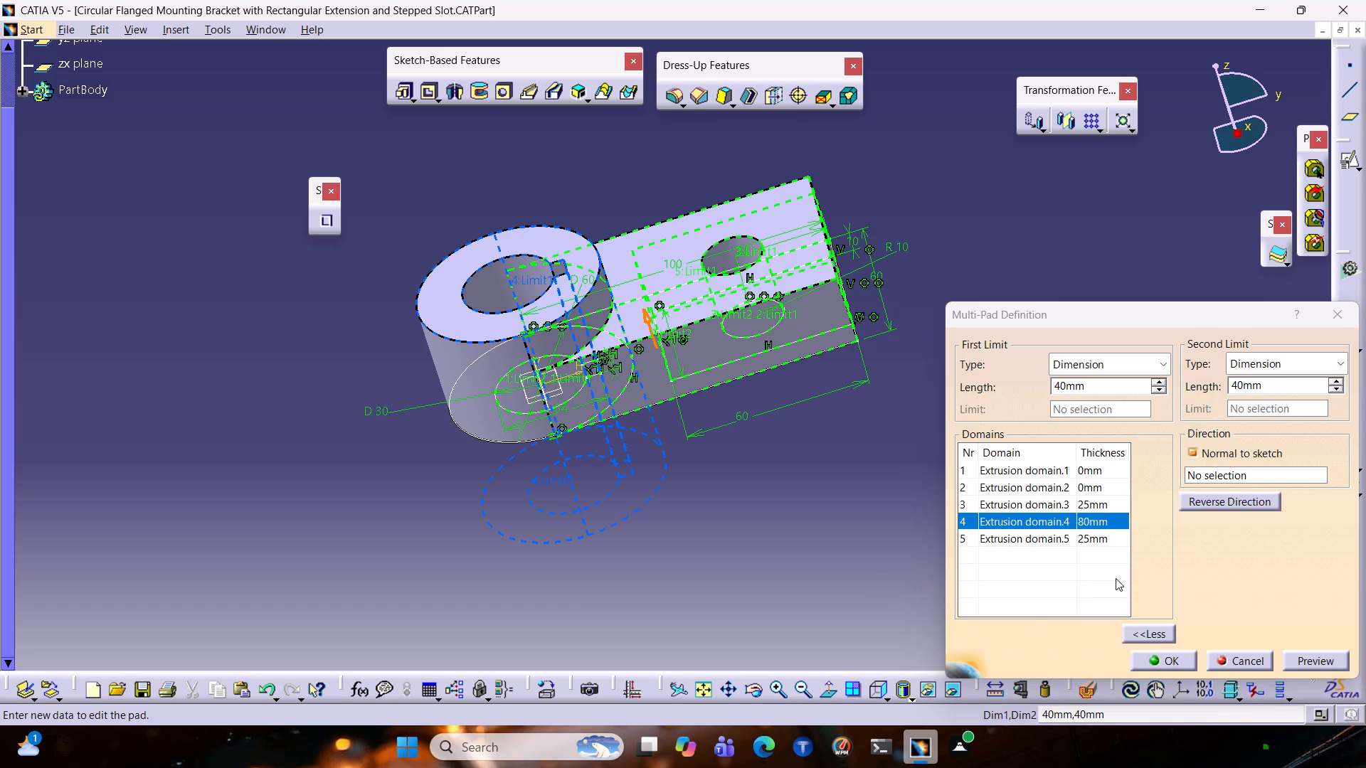
left_click(1325, 674)
left_click(1325, 658)
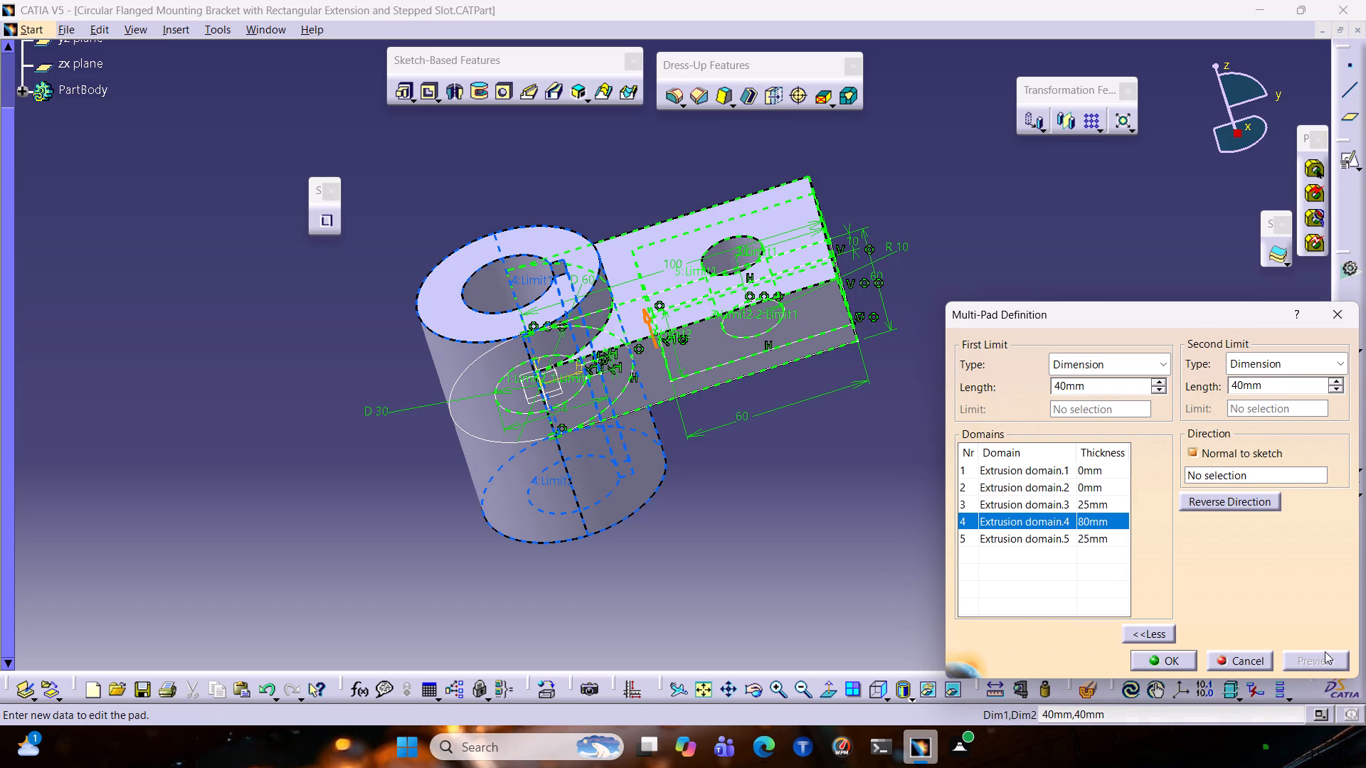
middle_click_drag(793, 514, 501, 437)
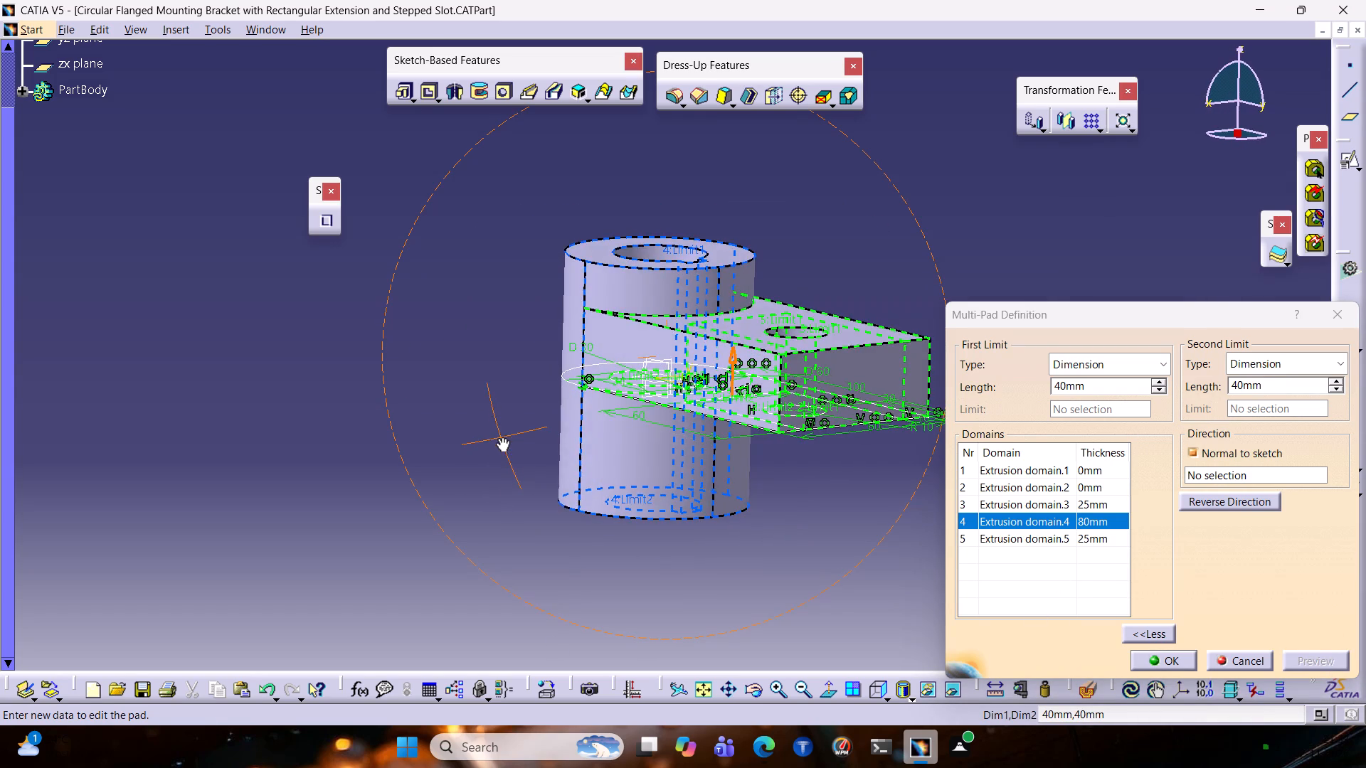
middle_click_drag(501, 437, 783, 469)
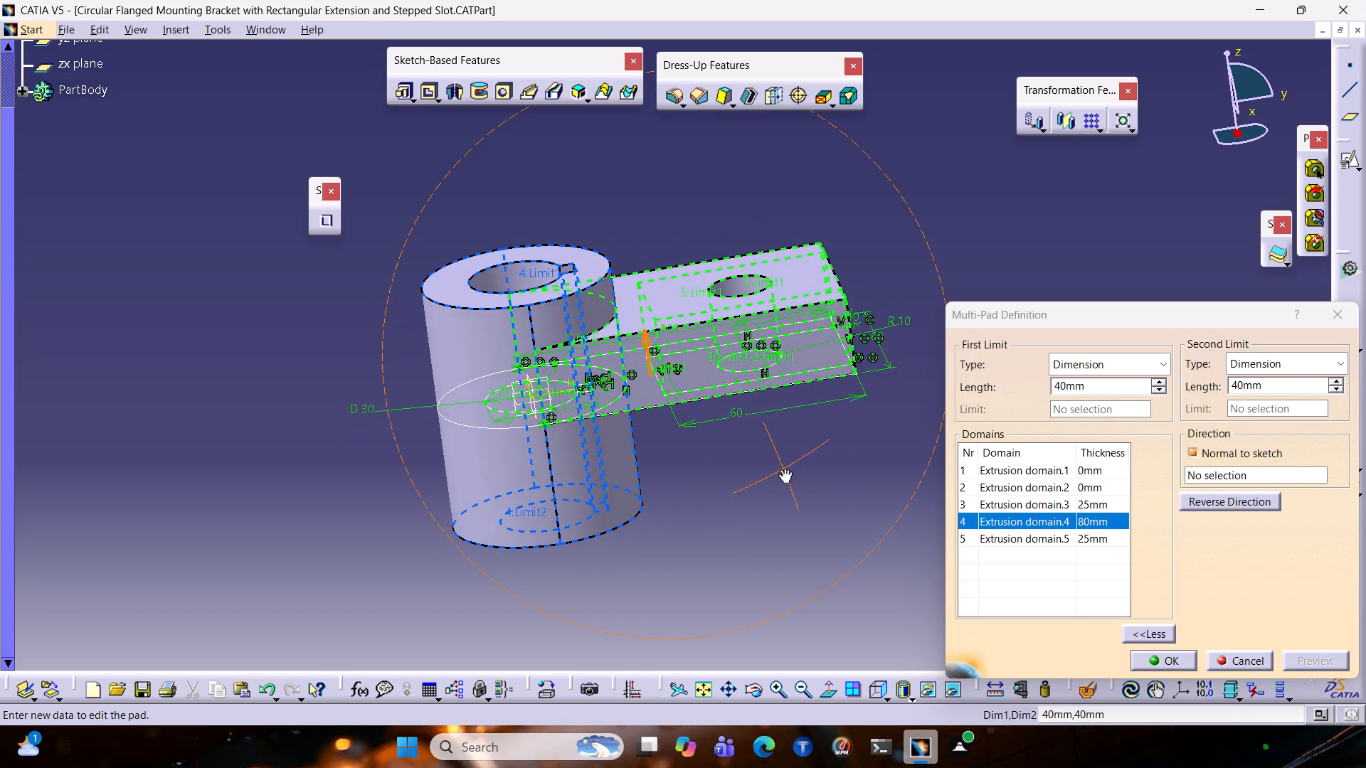
middle_click_drag(783, 469, 761, 471)
Set the flange ring's first-limit length to 50 mm for Extrusion domain.4 and preview the multi-pad.
left_click_drag(1116, 388, 979, 408)
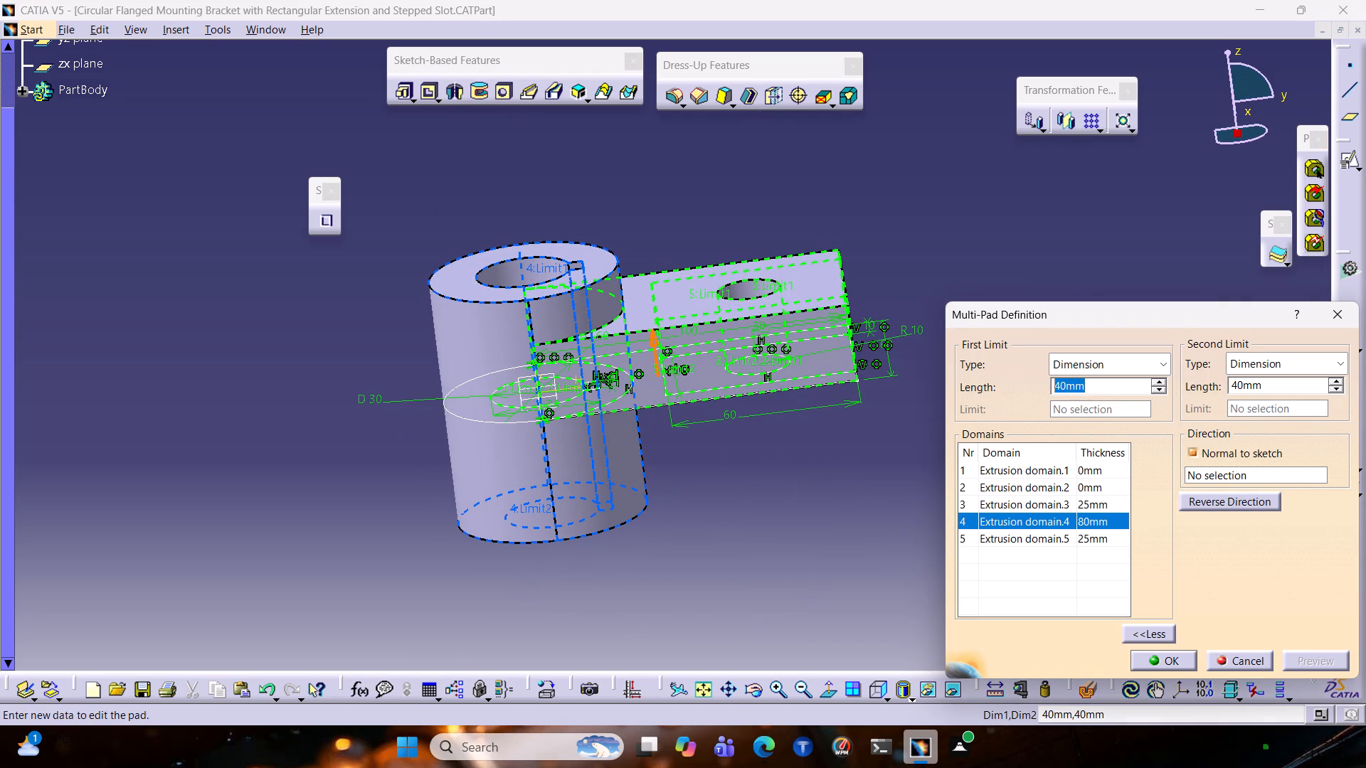
left_click_drag(979, 408, 941, 408)
type("50")
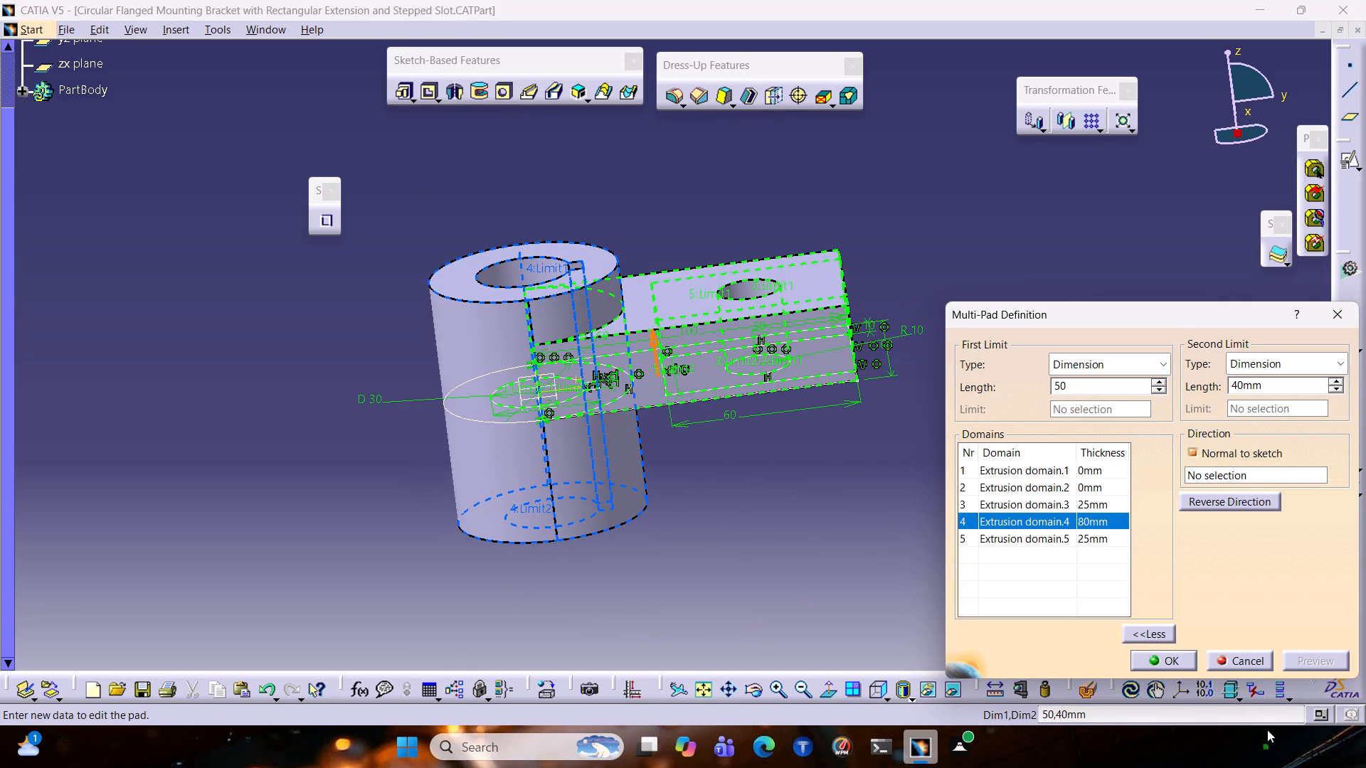
left_click(865, 585)
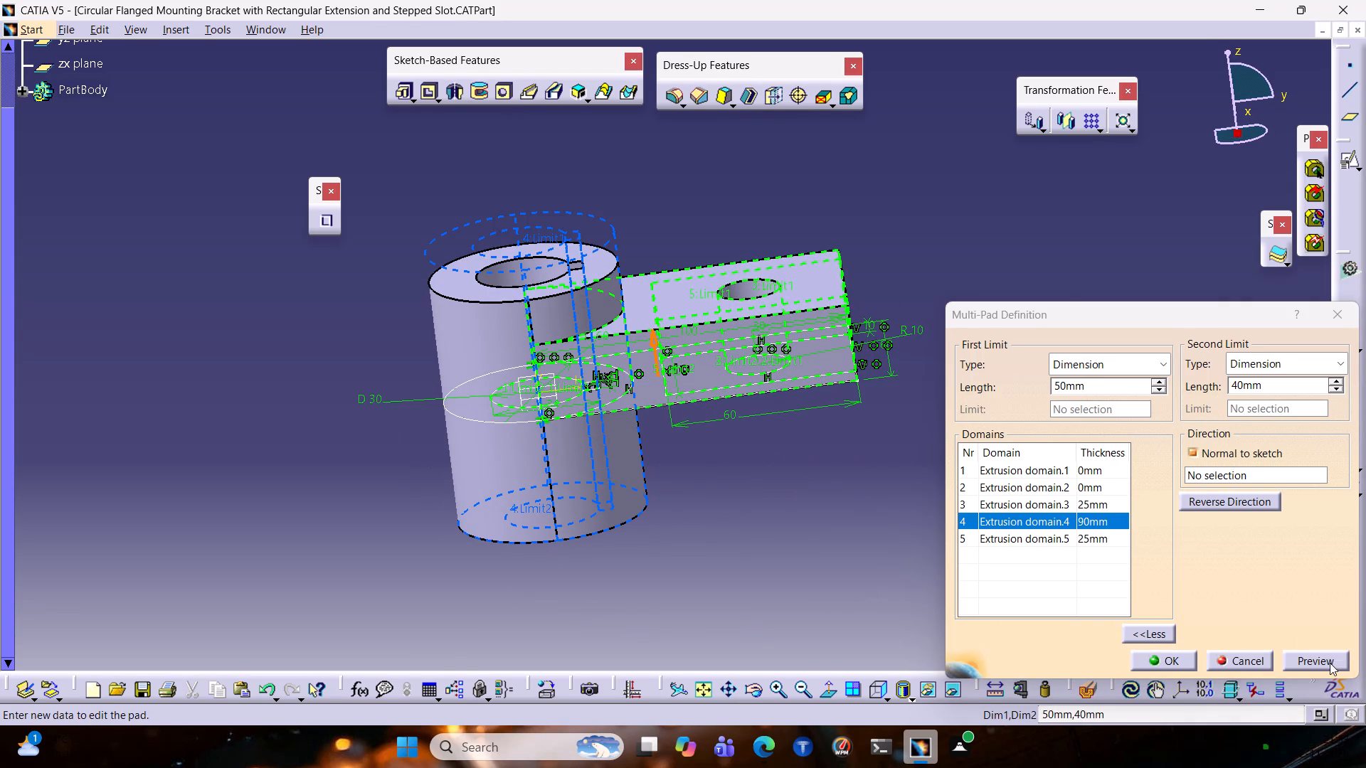
left_click(1330, 663)
middle_click_drag(719, 516, 719, 476)
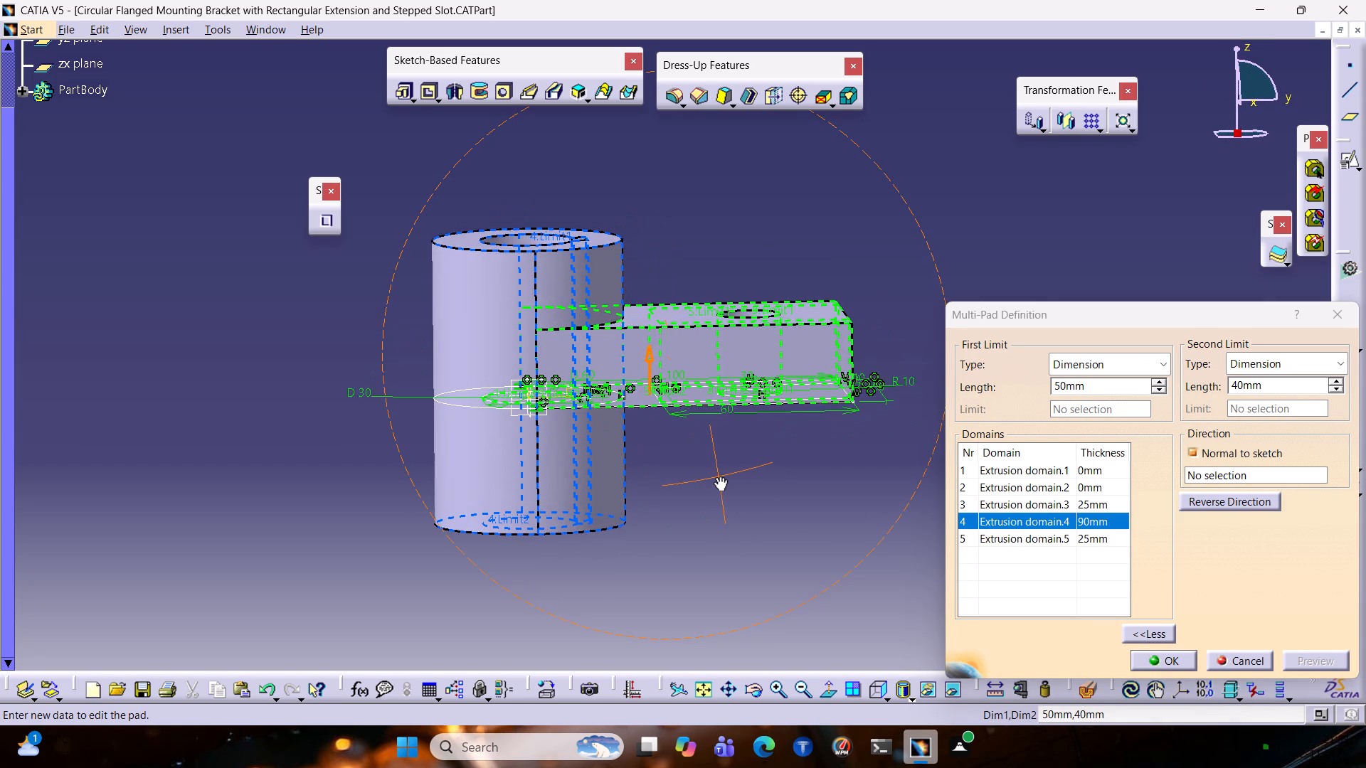
middle_click_drag(719, 476, 719, 476)
middle_click_drag(832, 442, 817, 469, "ctrl")
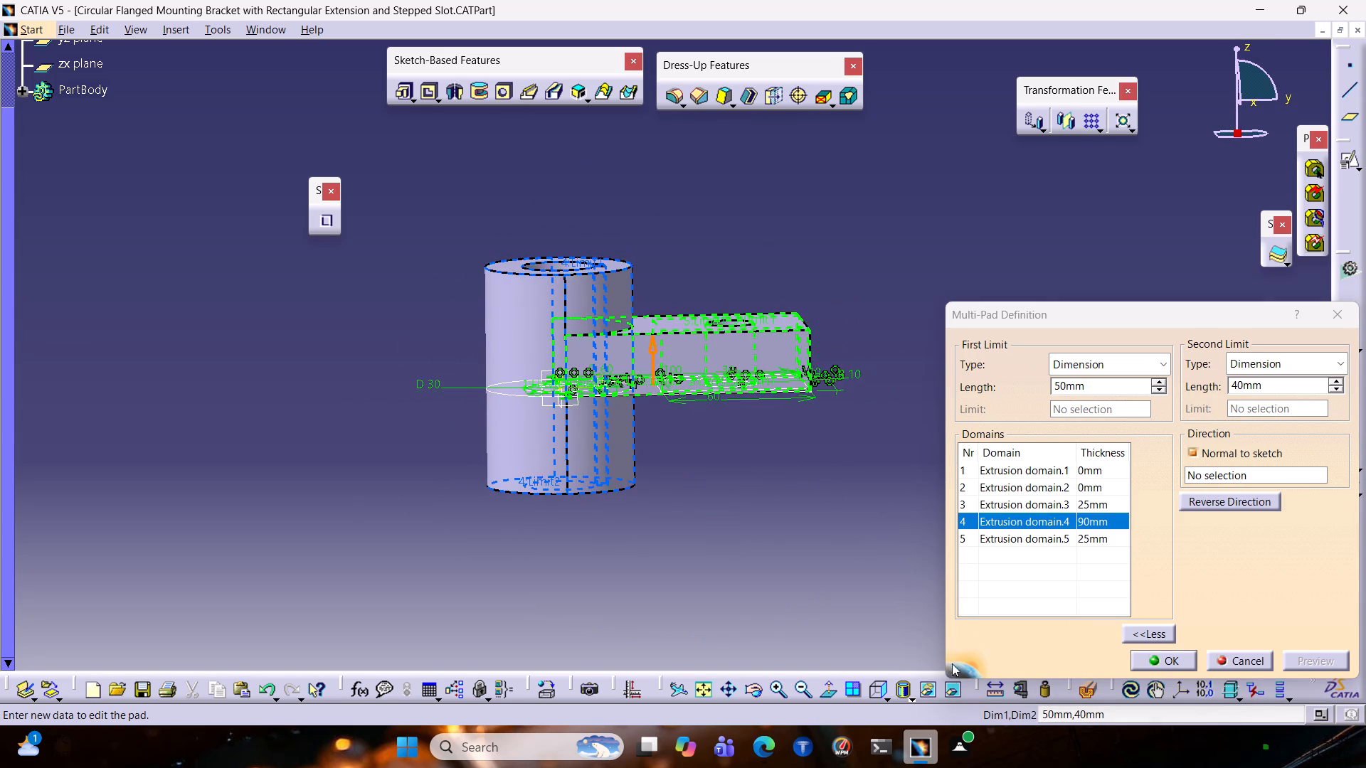
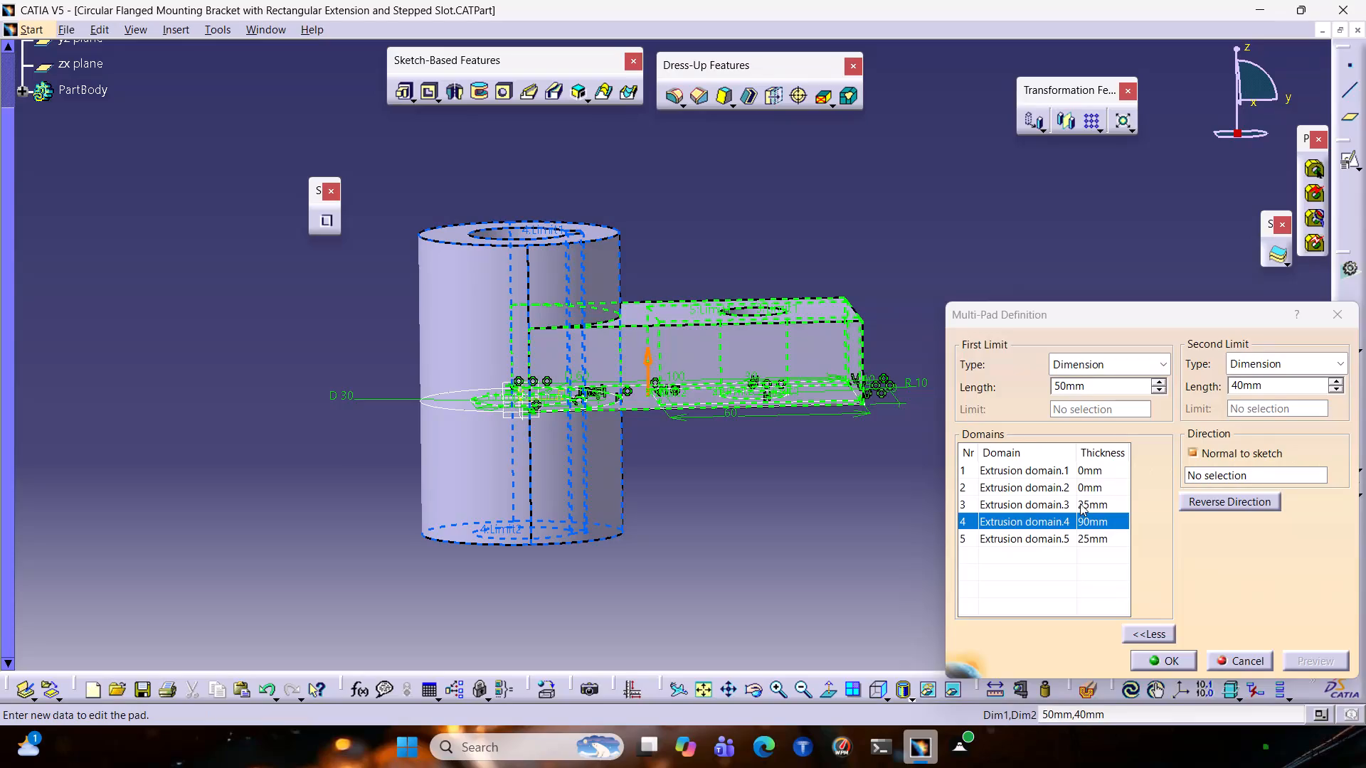
Set Extrusion domain.4, the flange ring, to a 0 mm second limit and 40 mm first limit, preview it, and apply the multi-pad.
left_click(1081, 497)
left_click(1078, 522)
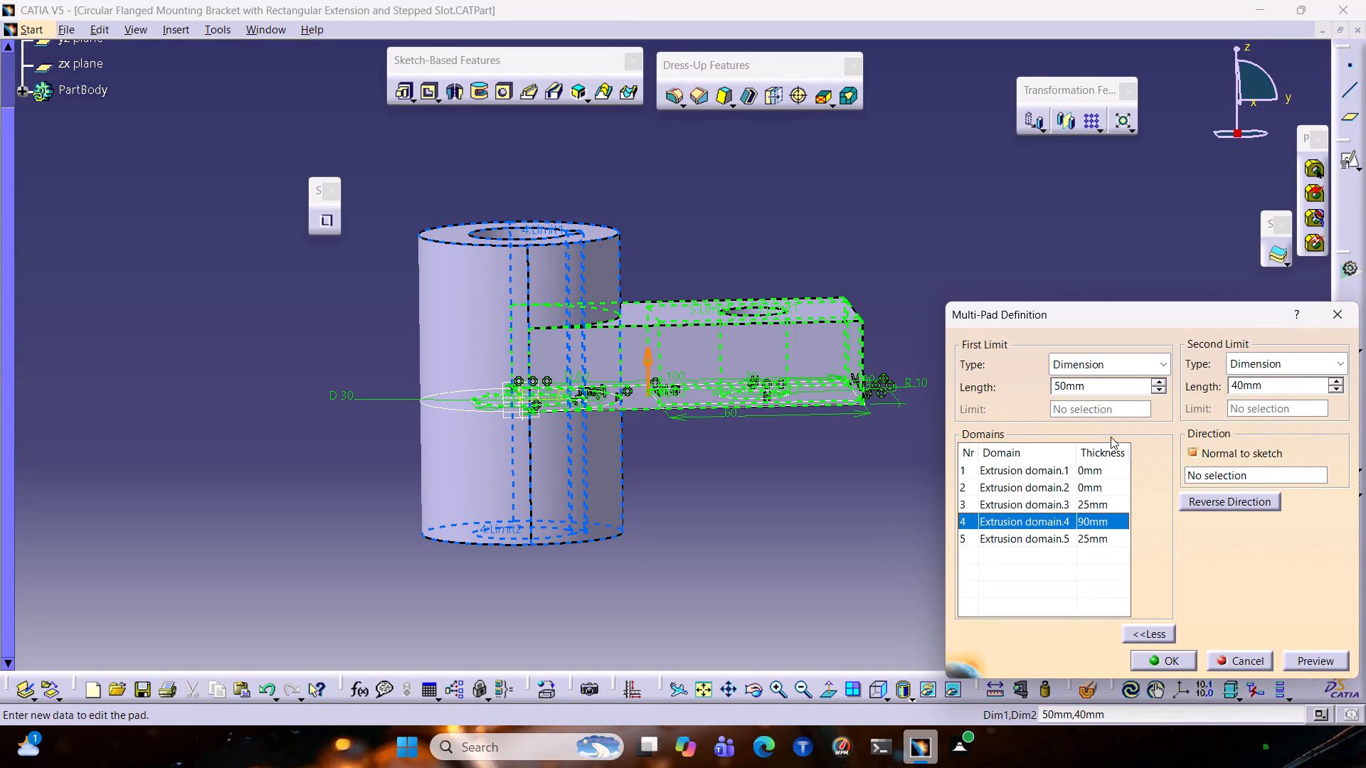
left_click_drag(1270, 387, 1170, 395)
key("0")
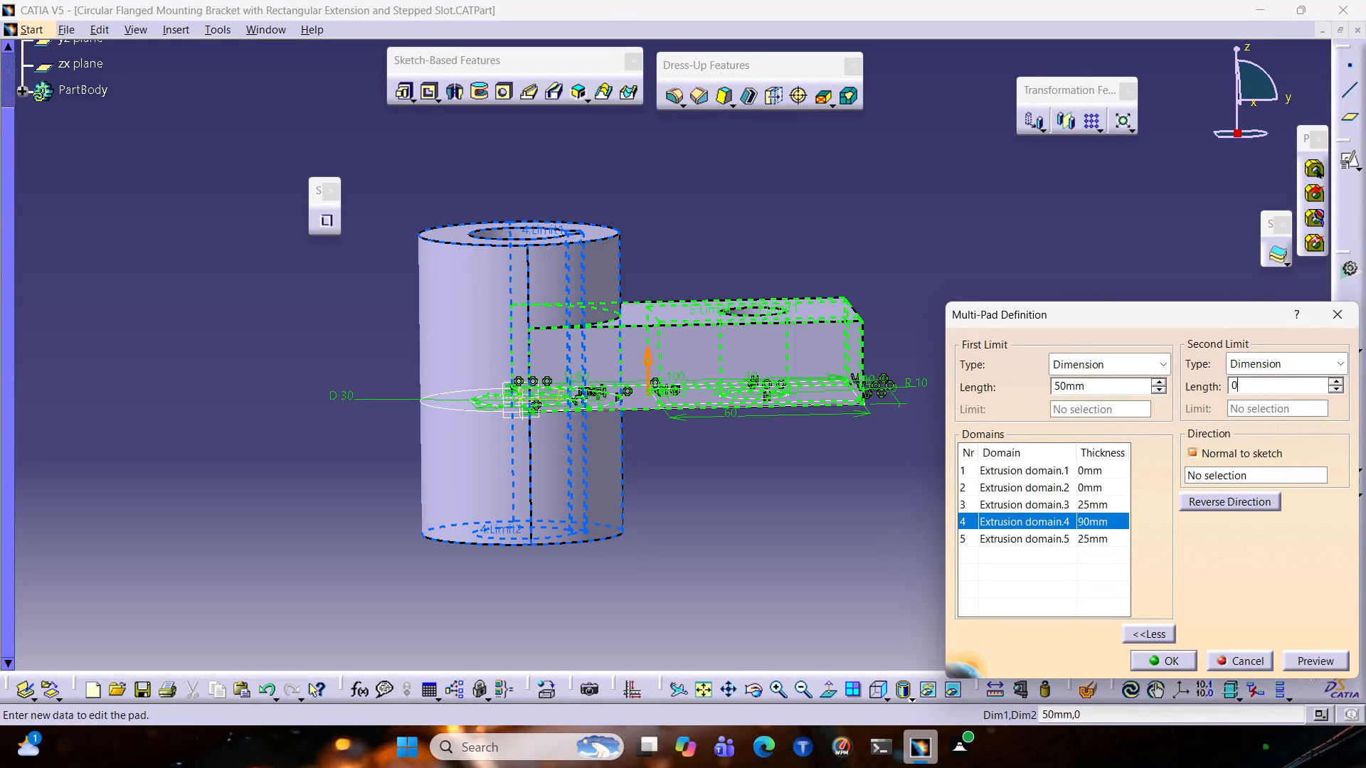
left_click_drag(1094, 382, 992, 395)
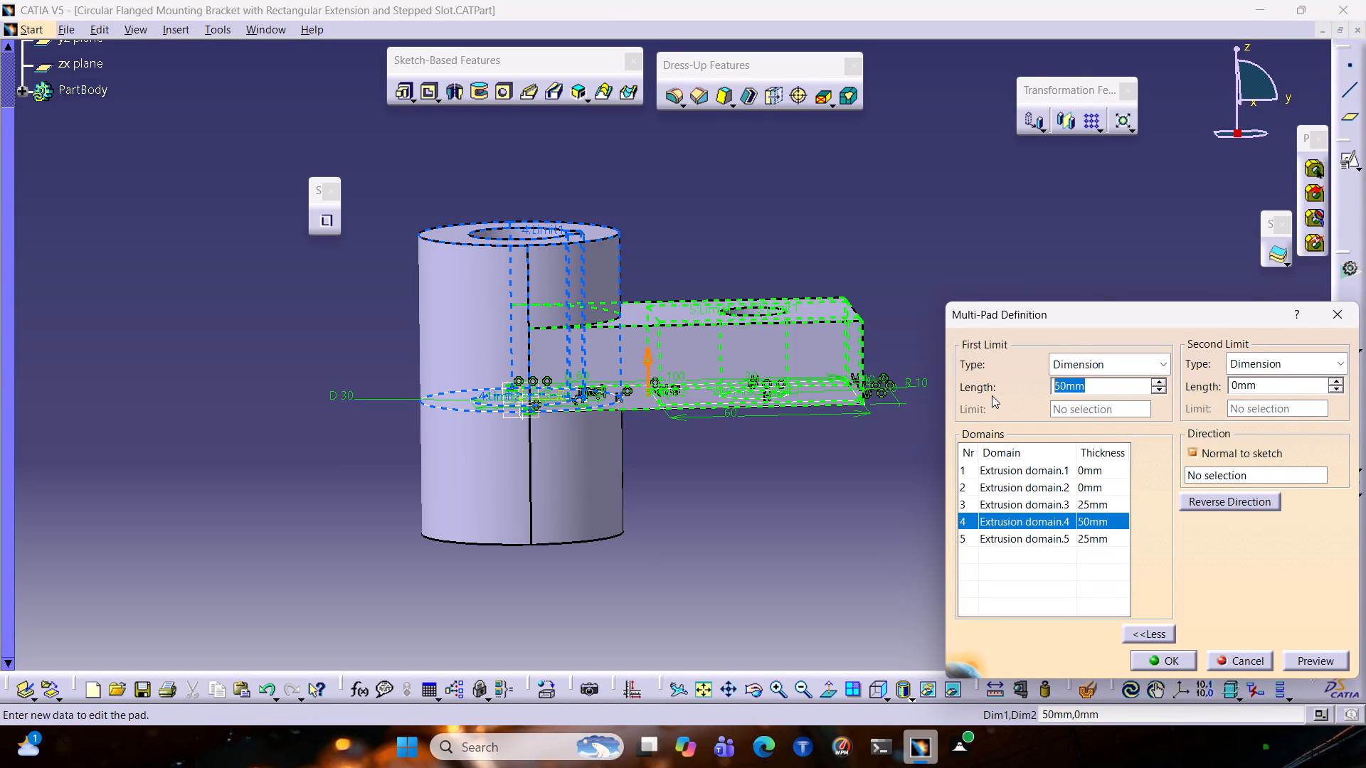
key("4")
key("0")
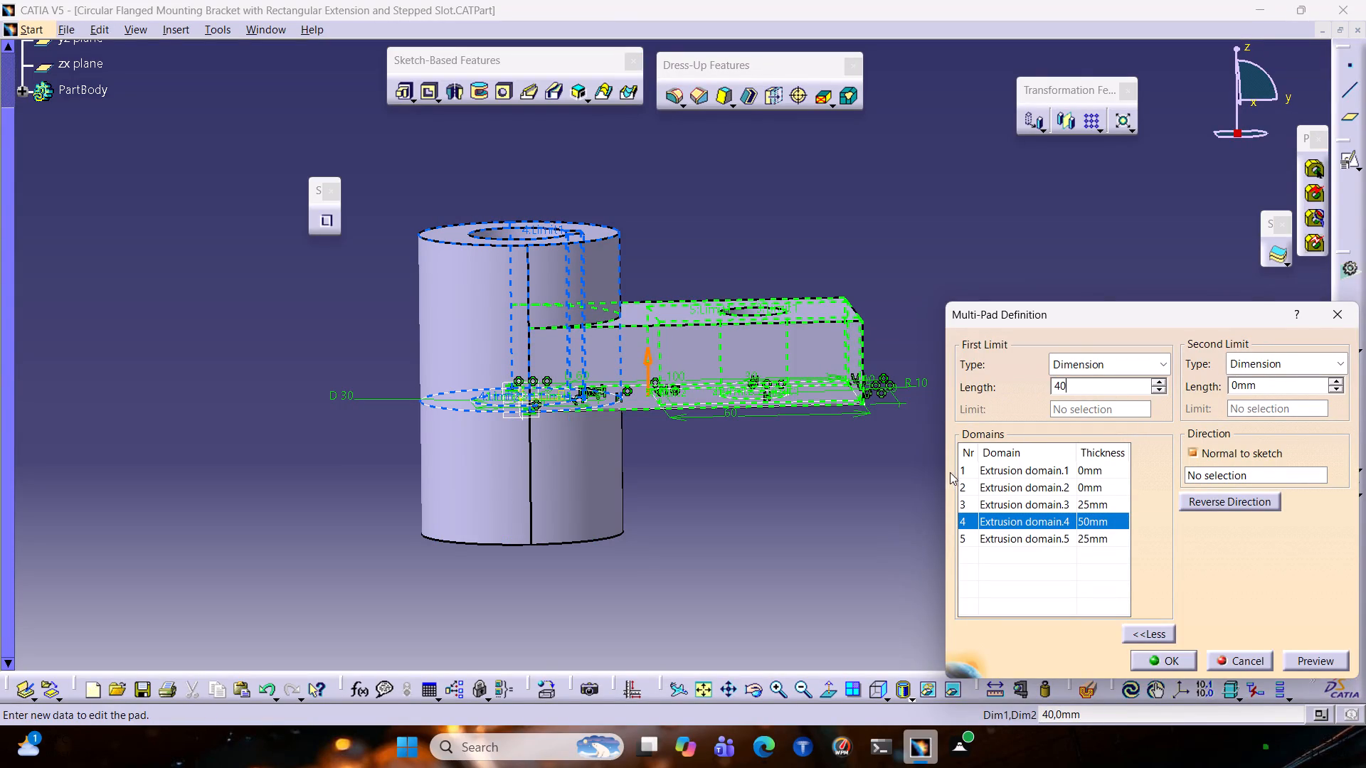
left_click(1311, 660)
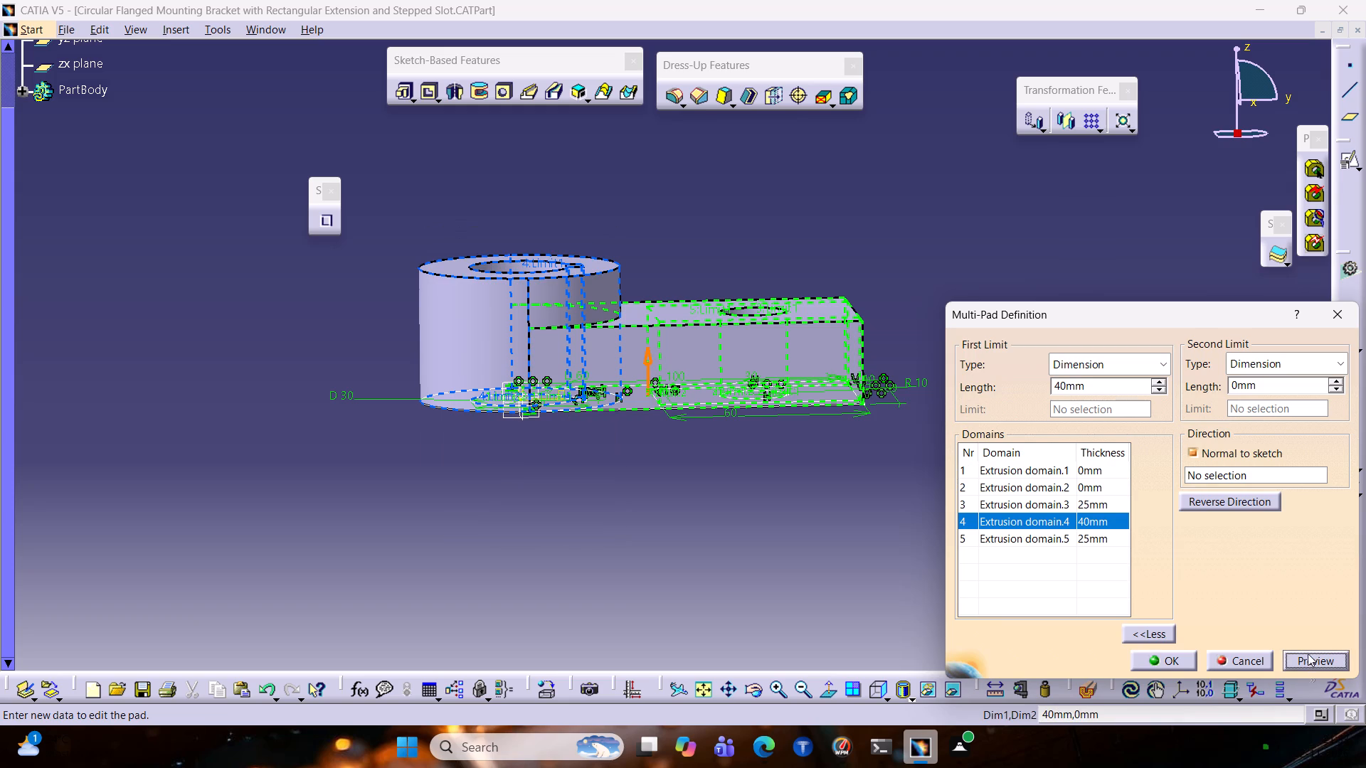
left_click(1160, 666)
left_click(1097, 393)
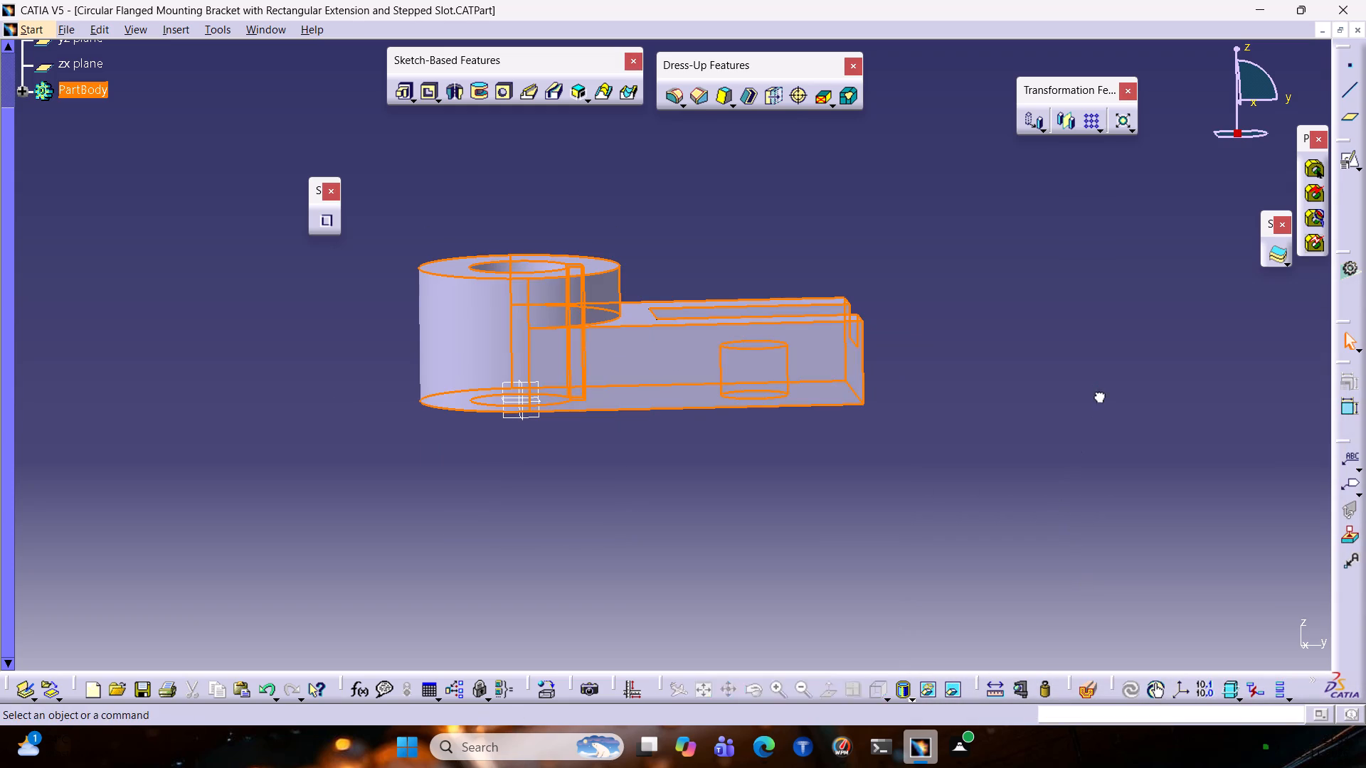
Save the bracket part in the Documents folder under its existing file name.
key("ctrl+s")
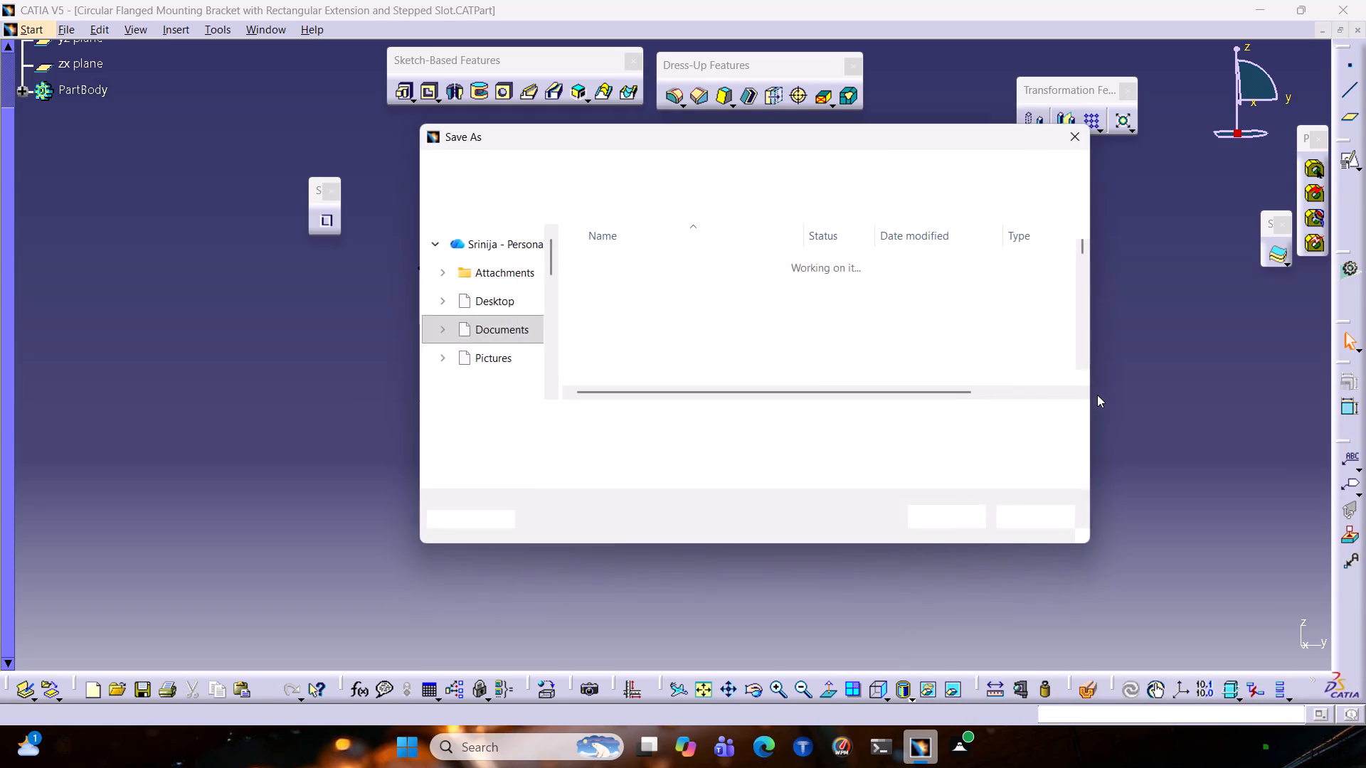
left_click(974, 523)
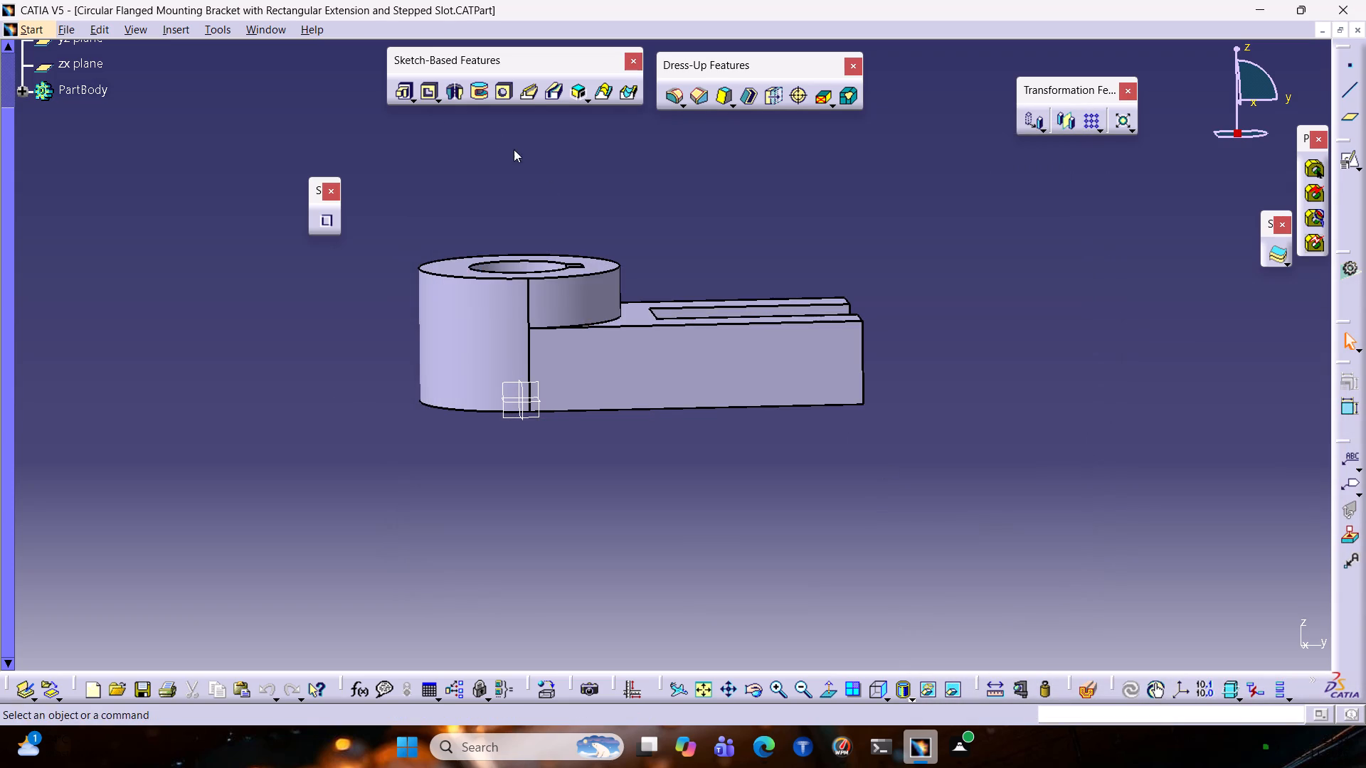
Save a copy of the bracket in igs format in the Documents folder, keeping the existing file name.
left_click(71, 32)
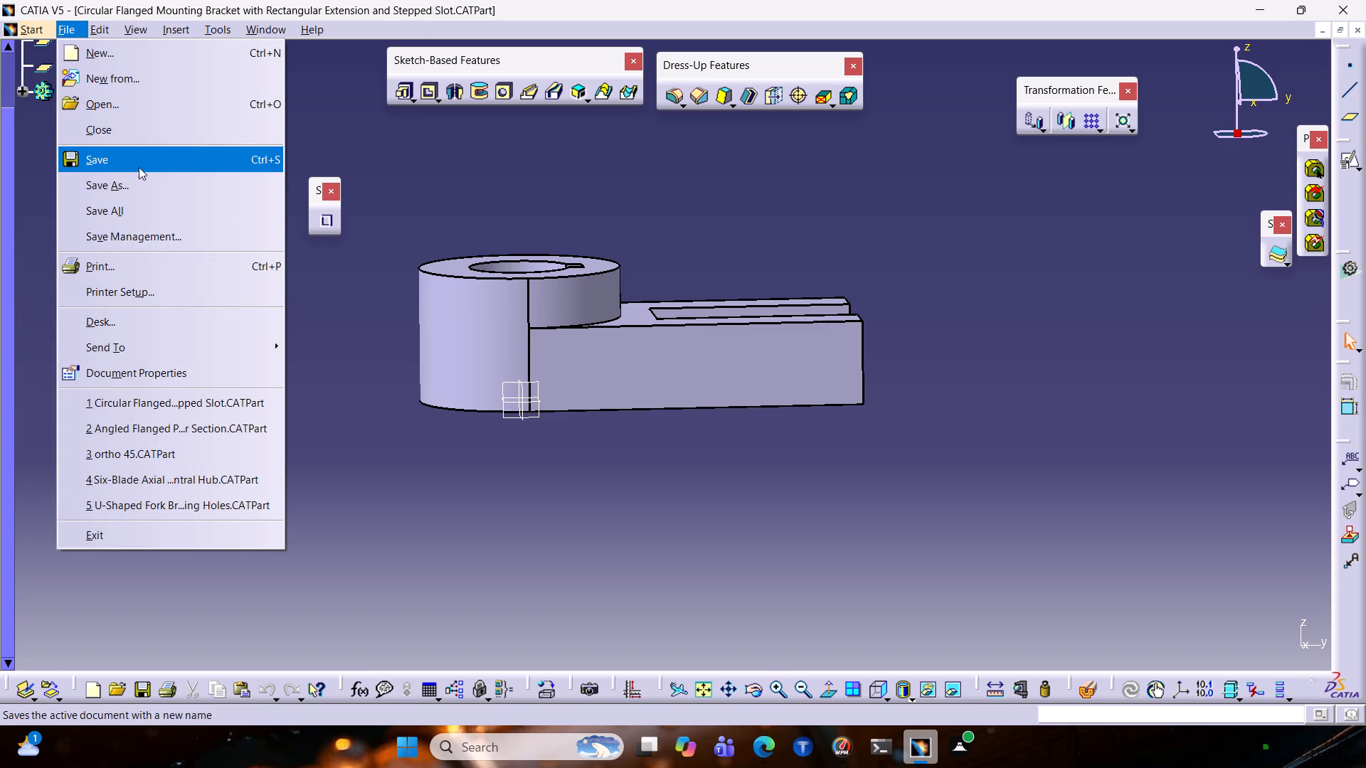
left_click(140, 176)
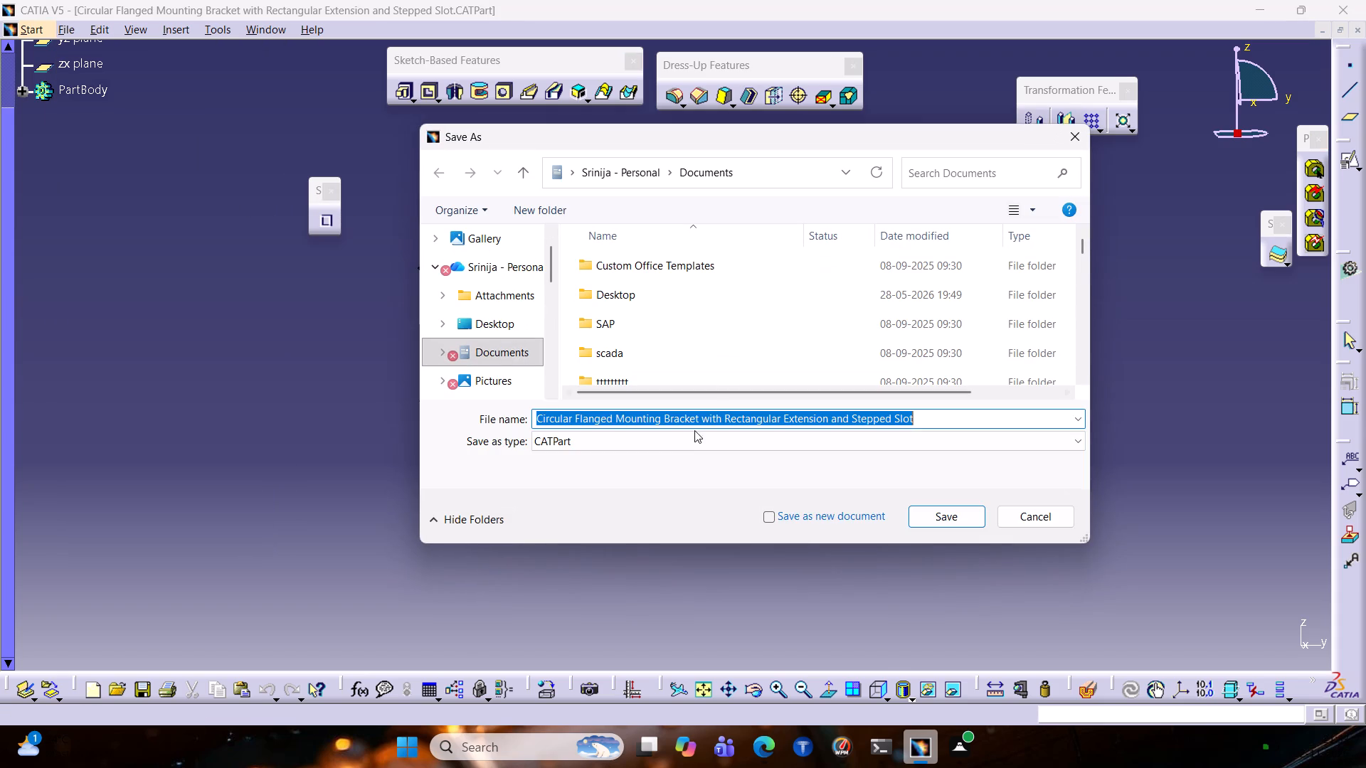
left_click(686, 438)
left_click(657, 480)
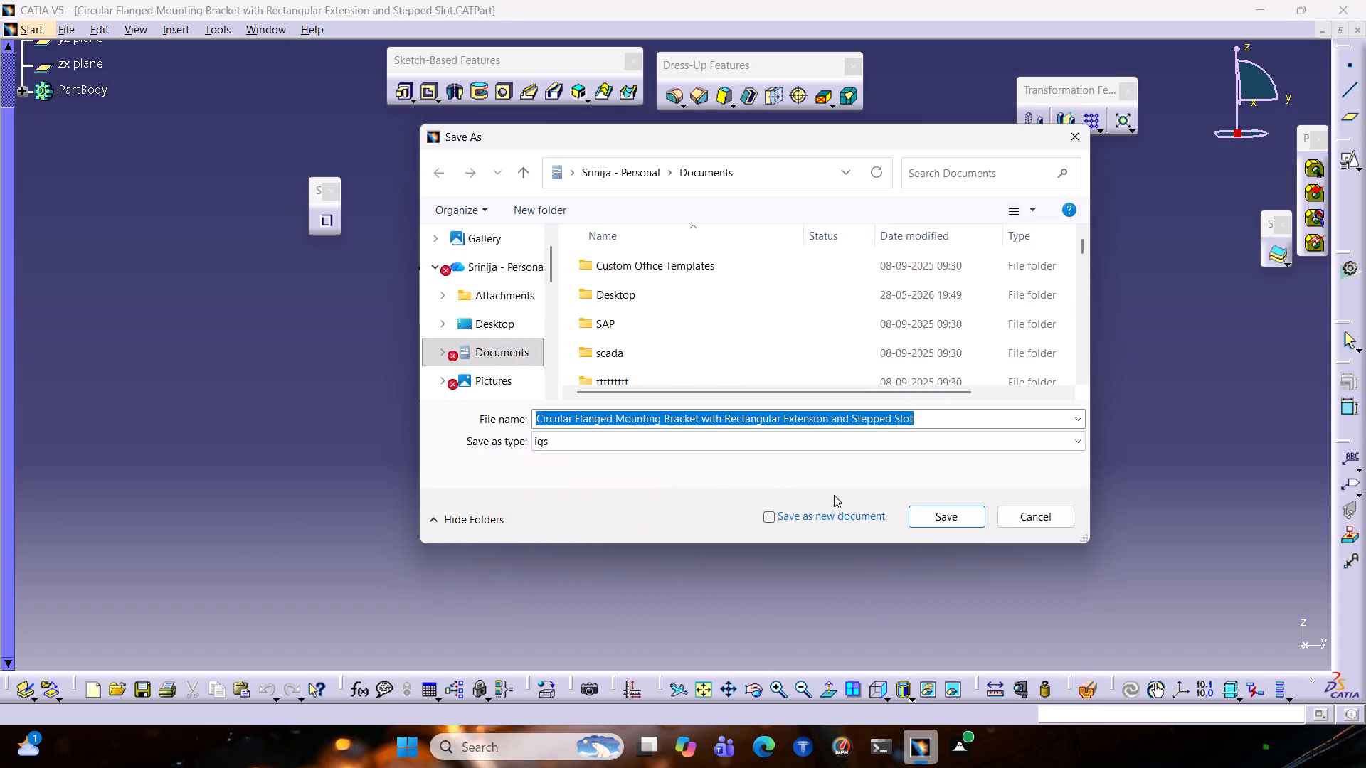
left_click(918, 521)
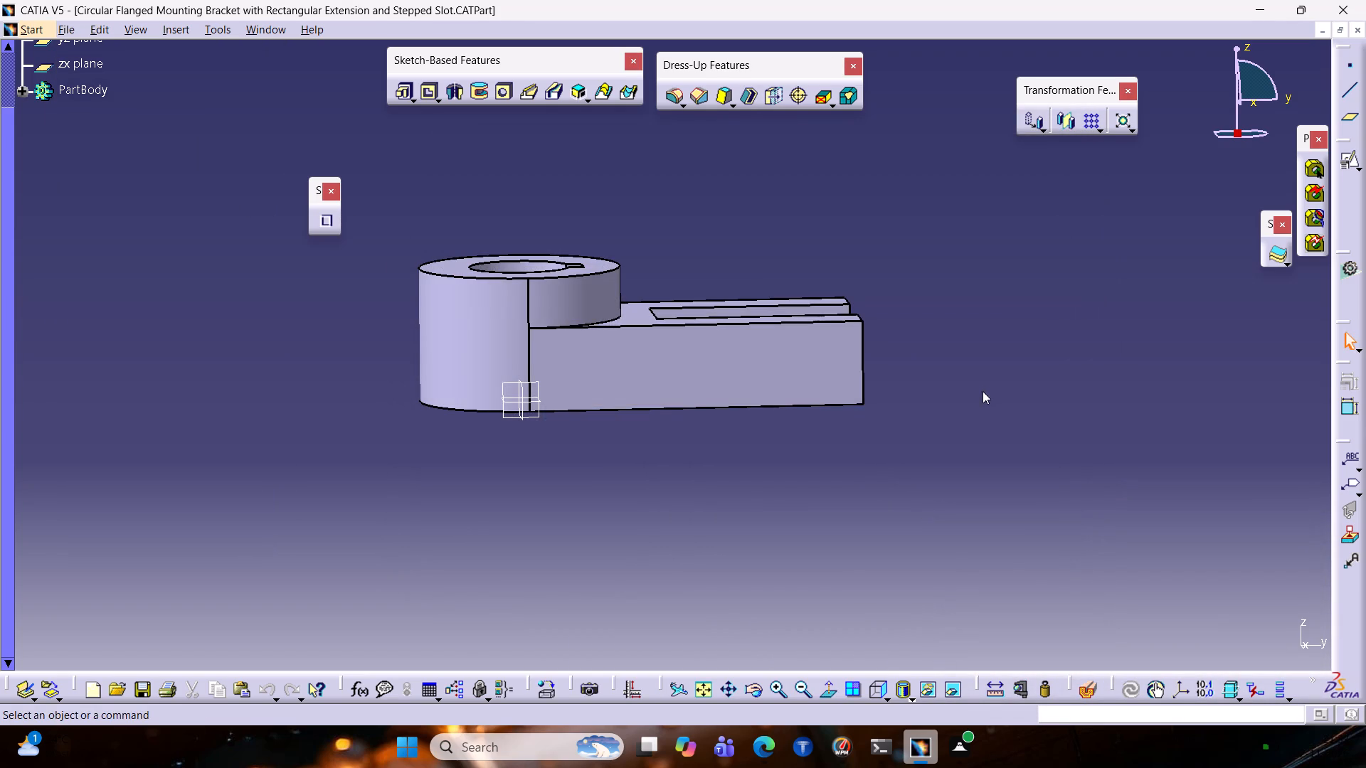
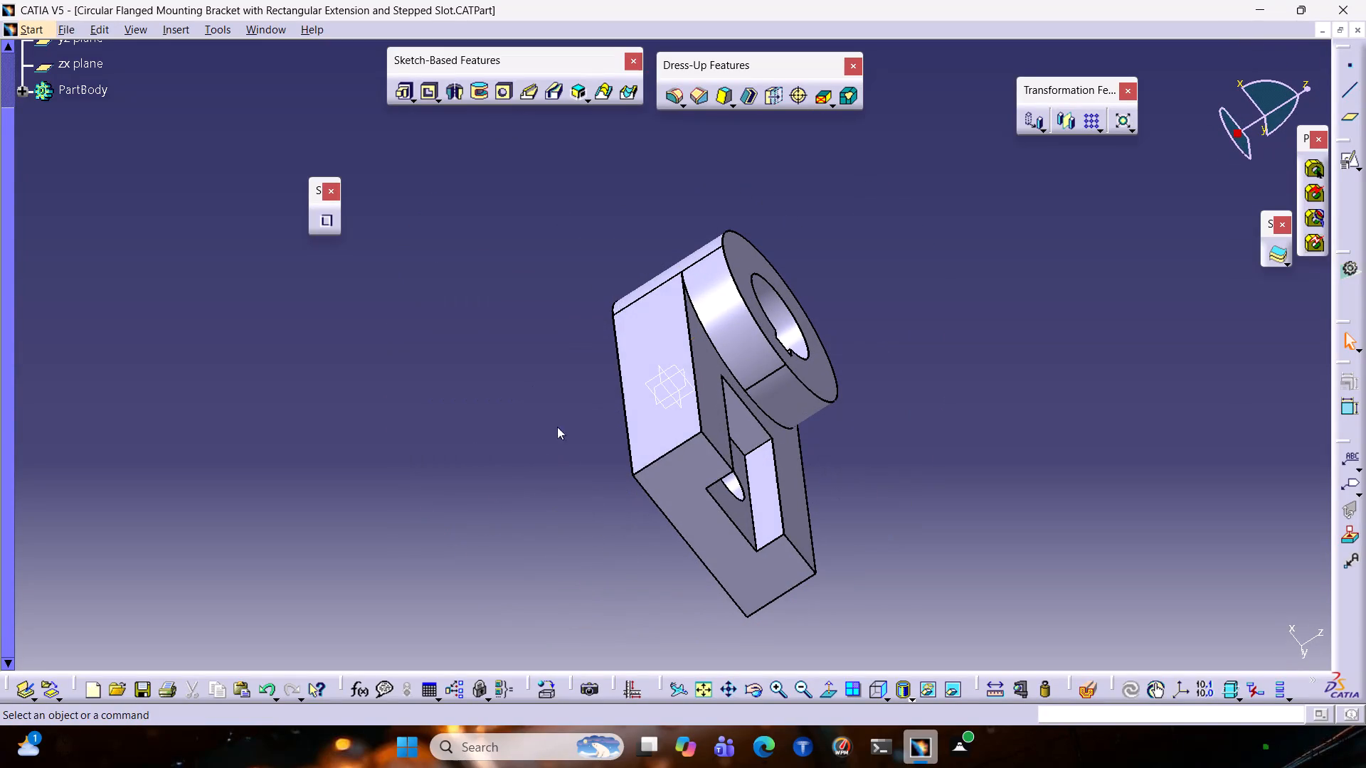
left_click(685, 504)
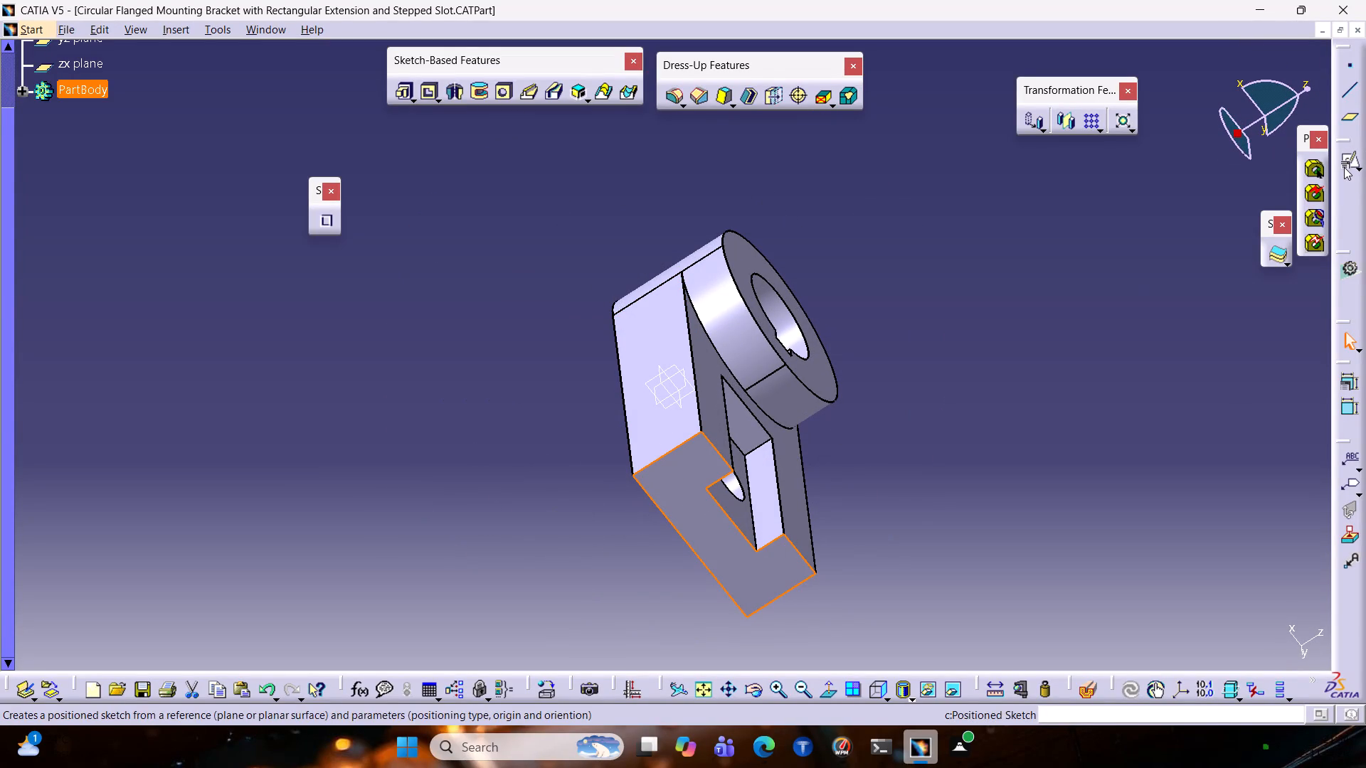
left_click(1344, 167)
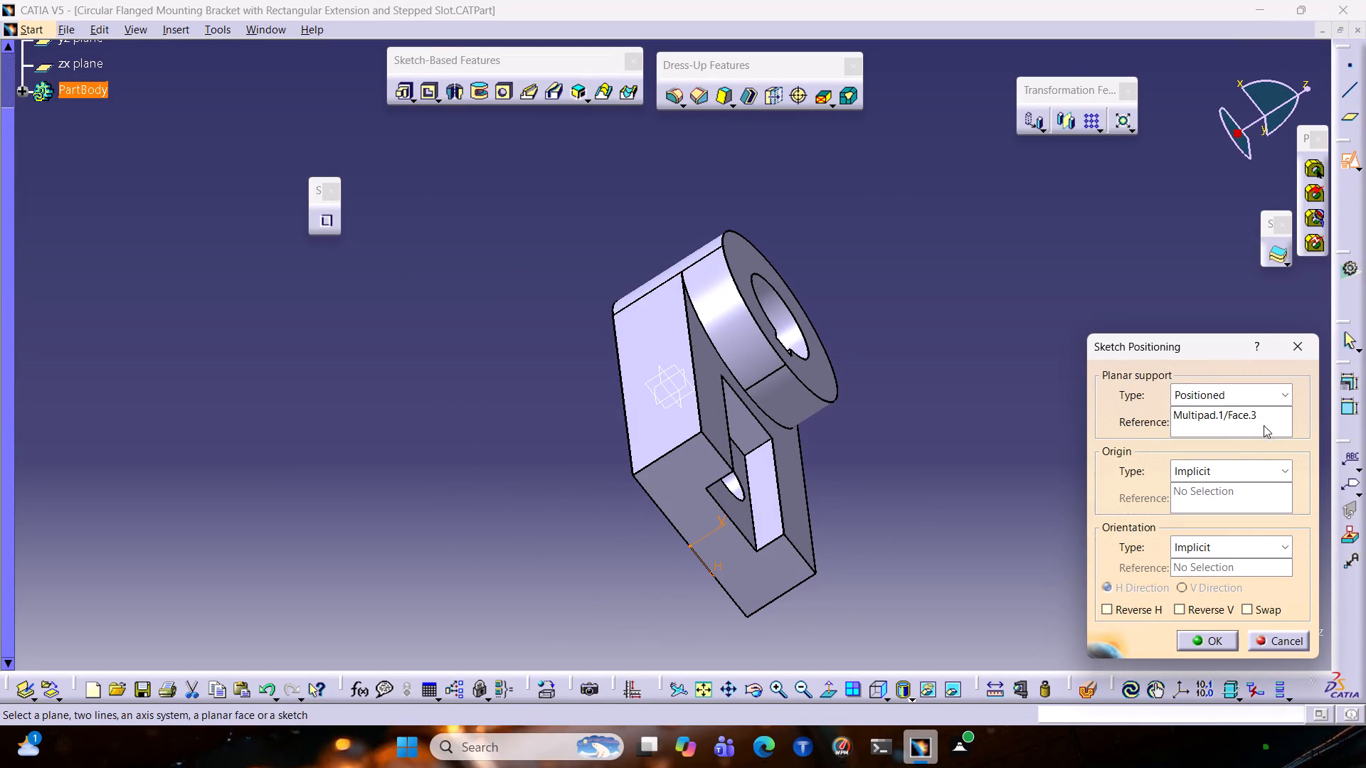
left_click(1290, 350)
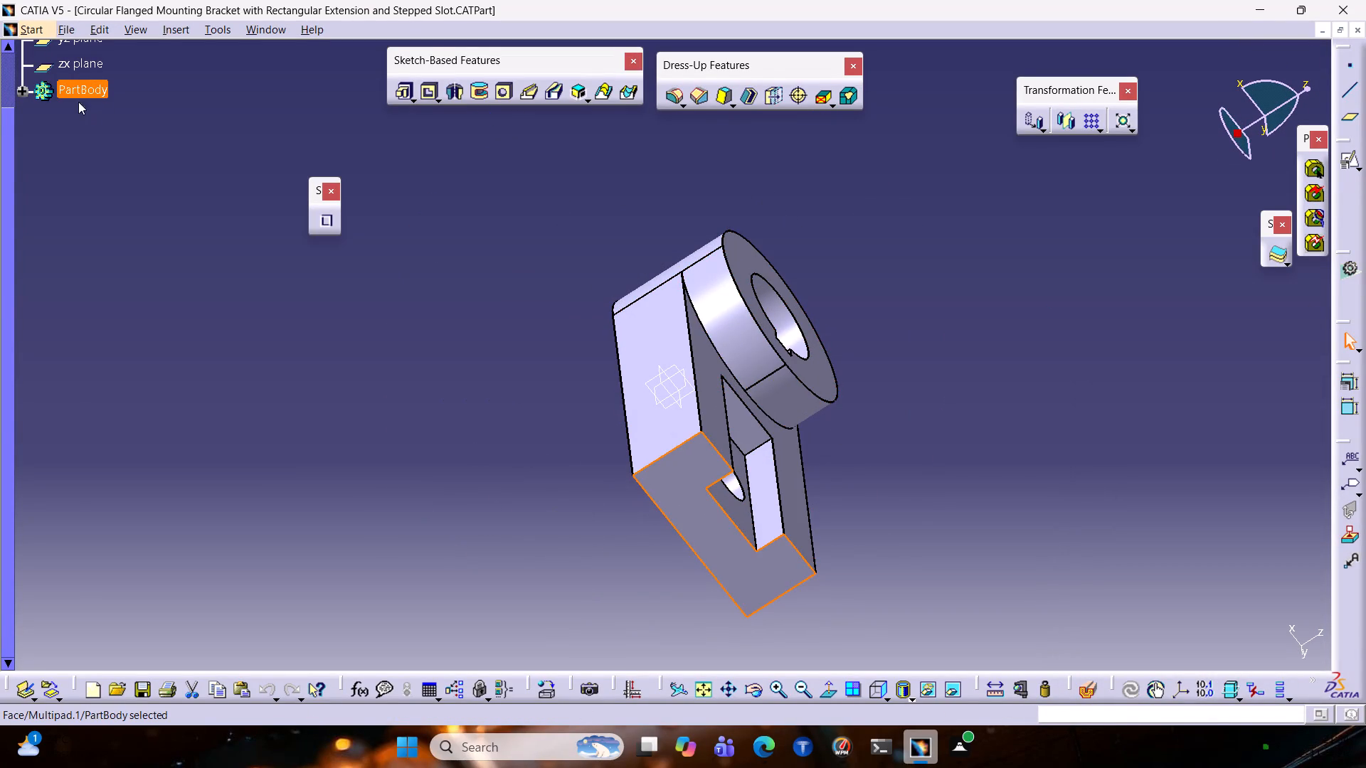
Open Sketch.2, the profile sketch under Pocket.1 in the part body, for editing.
left_click(18, 94)
double_click(107, 191)
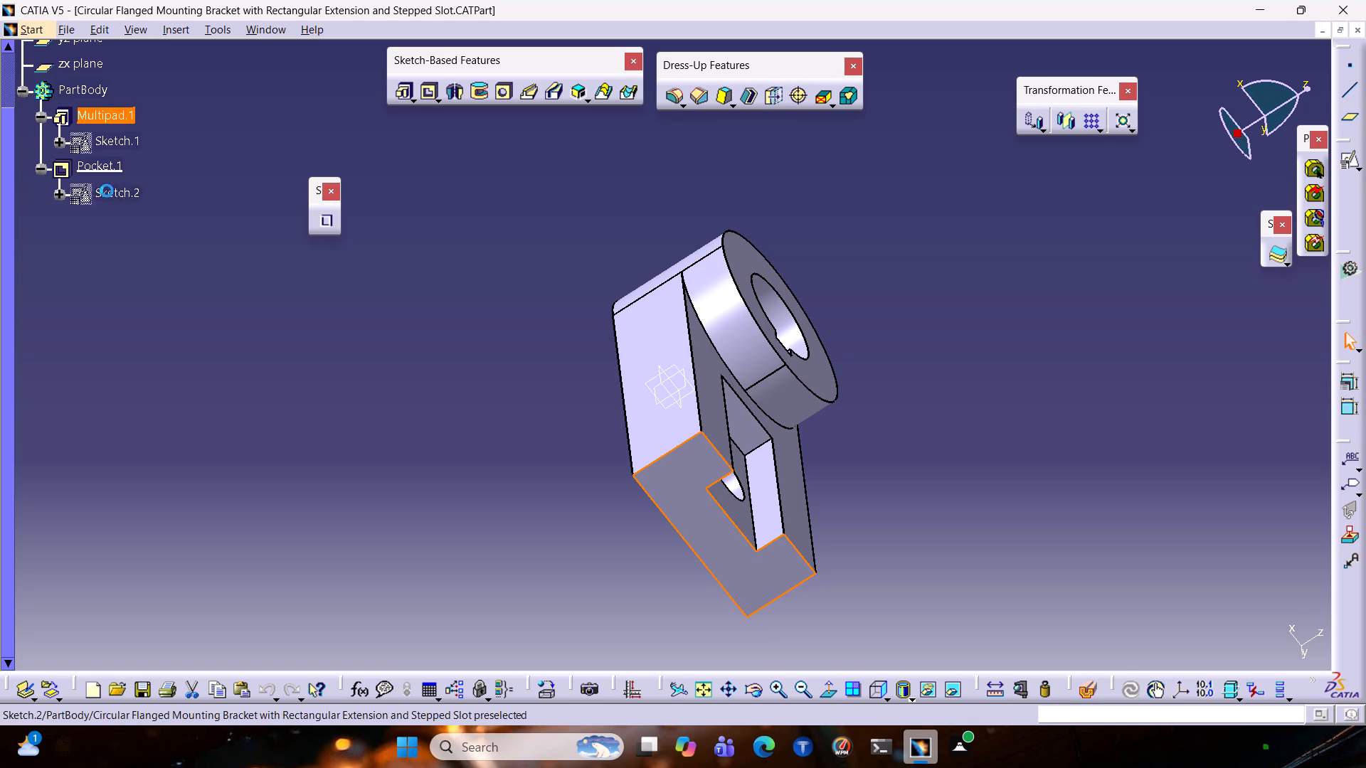
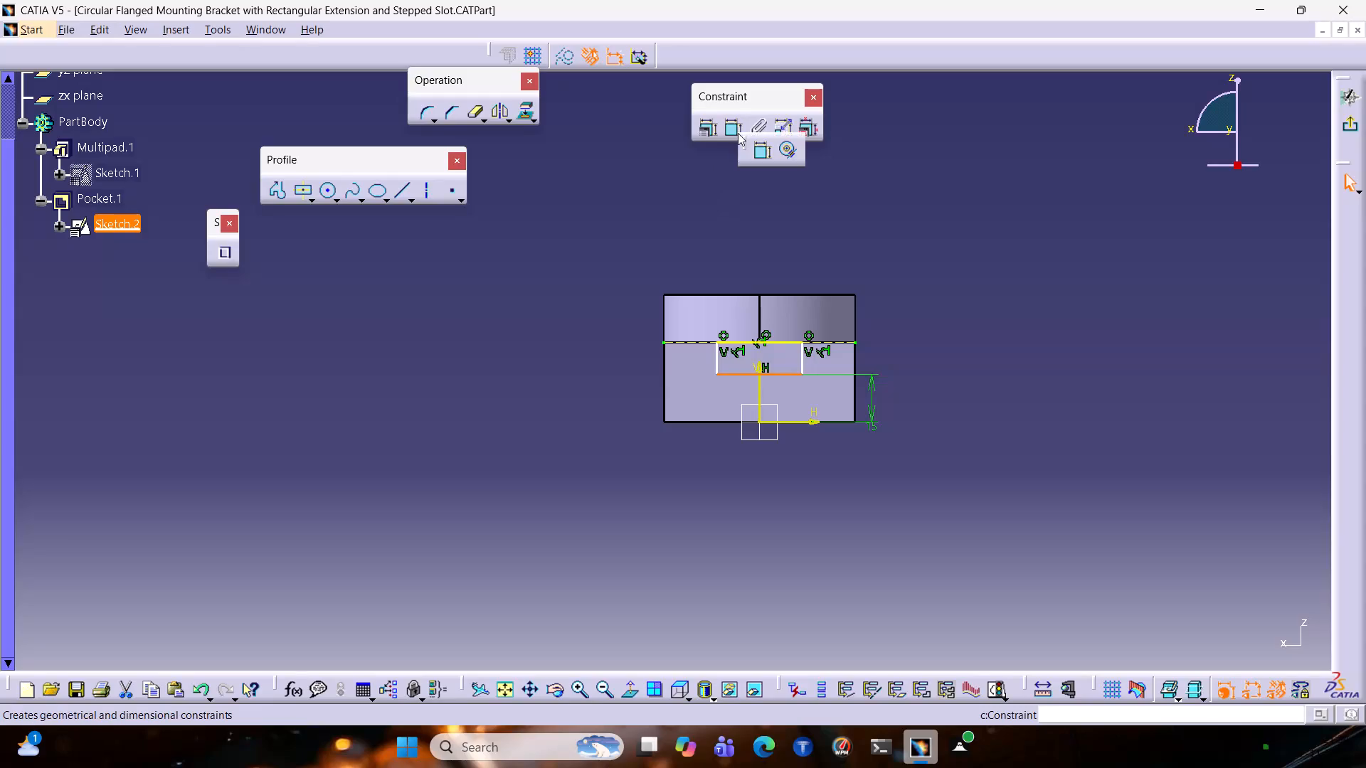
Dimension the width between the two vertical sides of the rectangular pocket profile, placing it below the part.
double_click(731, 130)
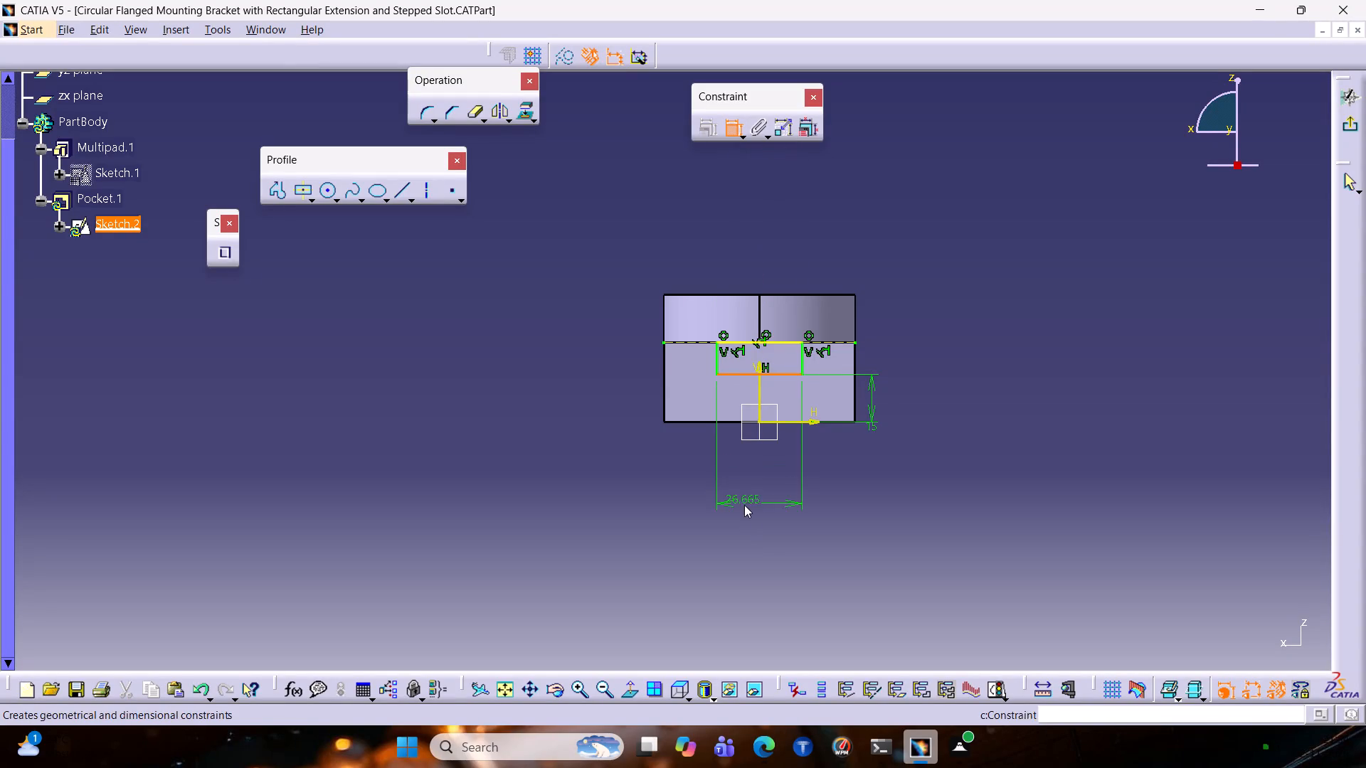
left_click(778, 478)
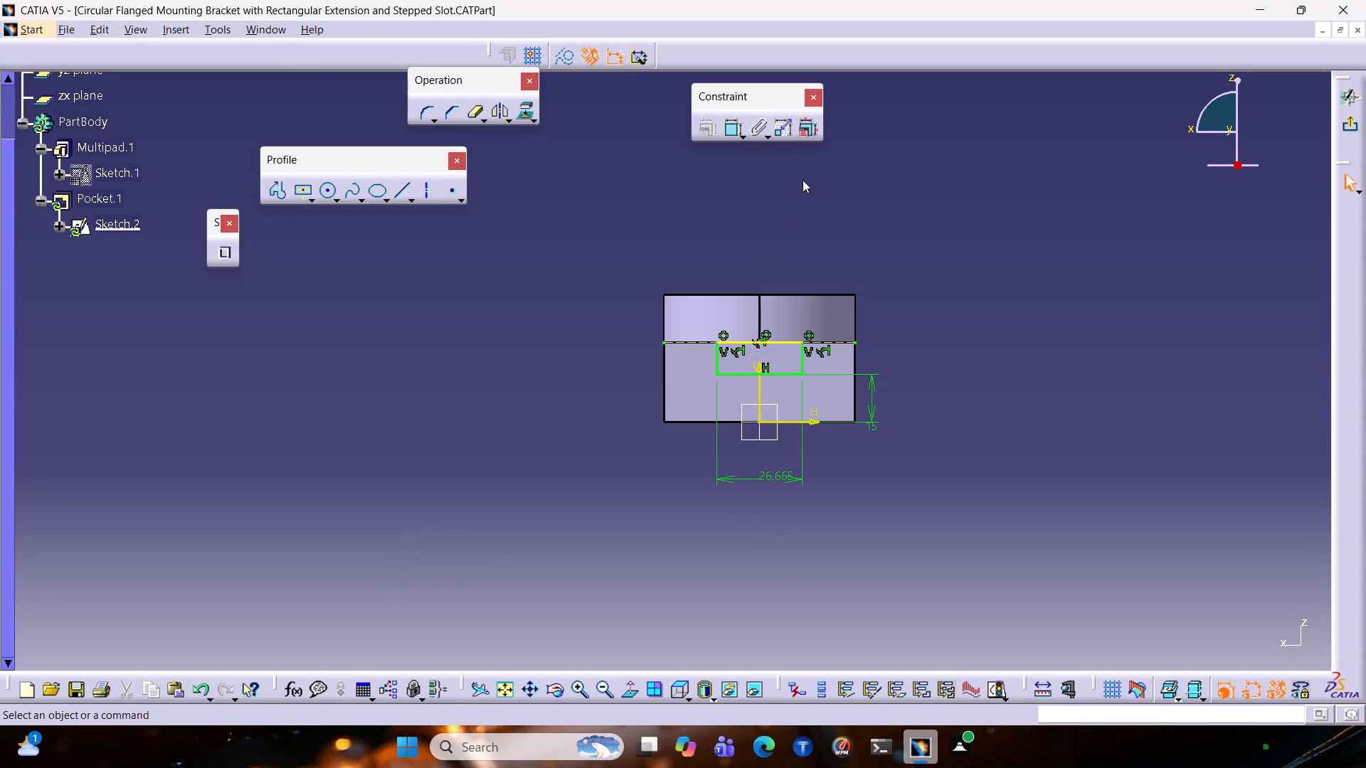
Add an offset dimension between the pocket profile's left vertical side and the part's left outer edge, placed below the part.
left_click(731, 129)
left_click(720, 361)
left_click(713, 363)
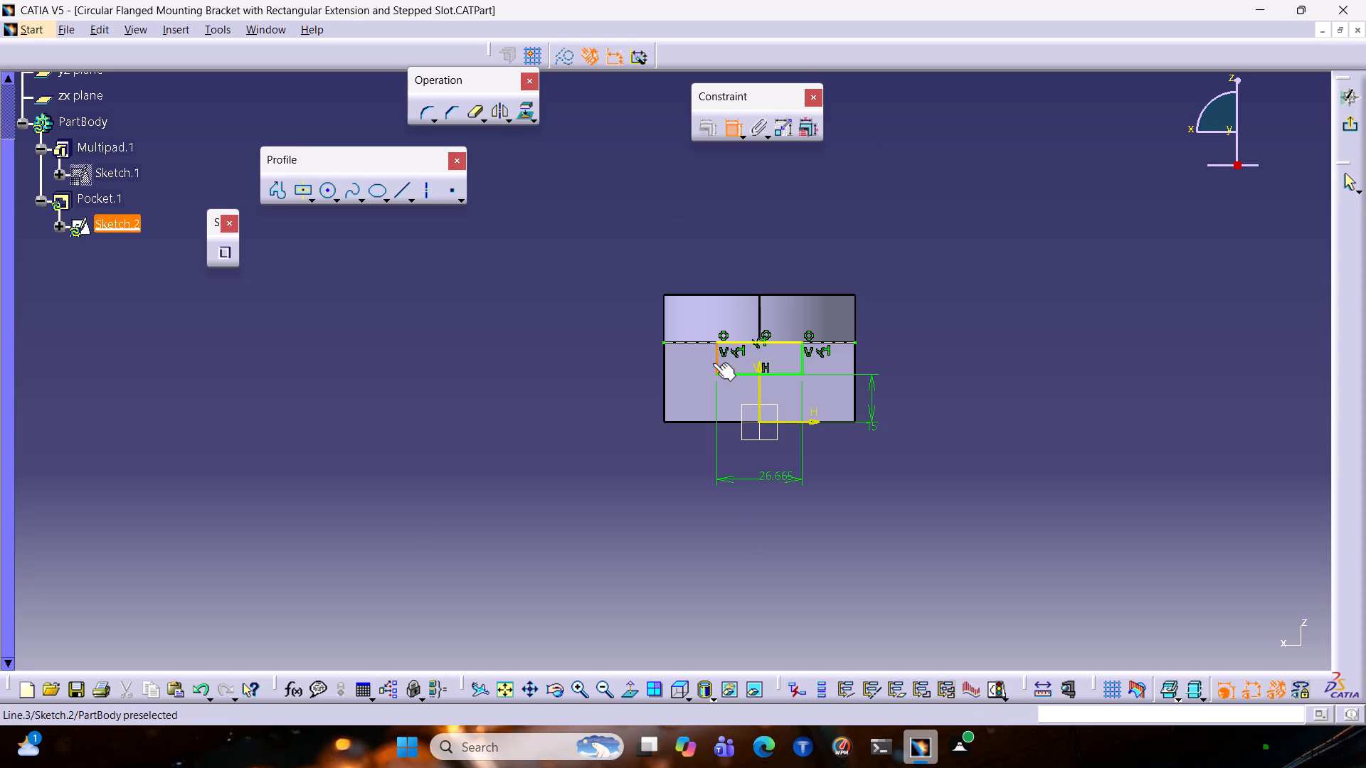
left_click(665, 370)
left_click(682, 461)
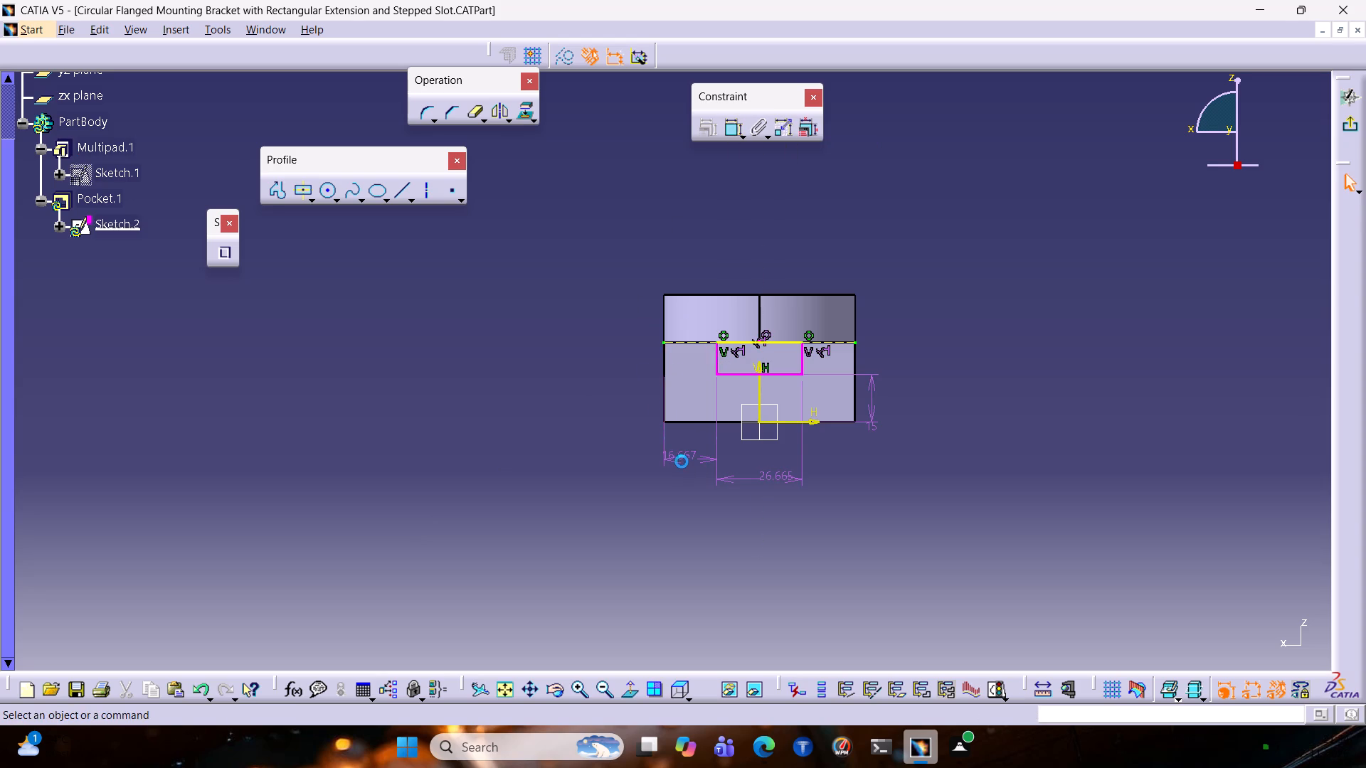
double_click(681, 460)
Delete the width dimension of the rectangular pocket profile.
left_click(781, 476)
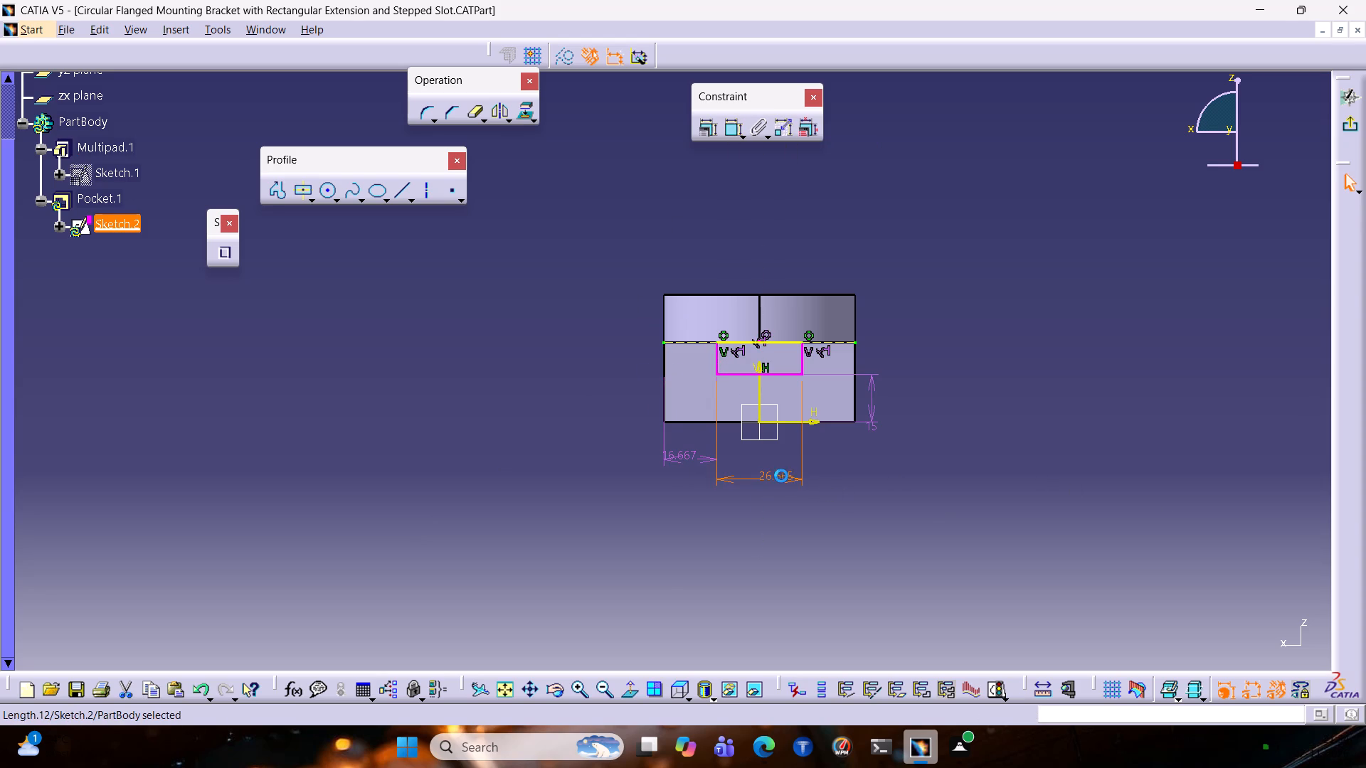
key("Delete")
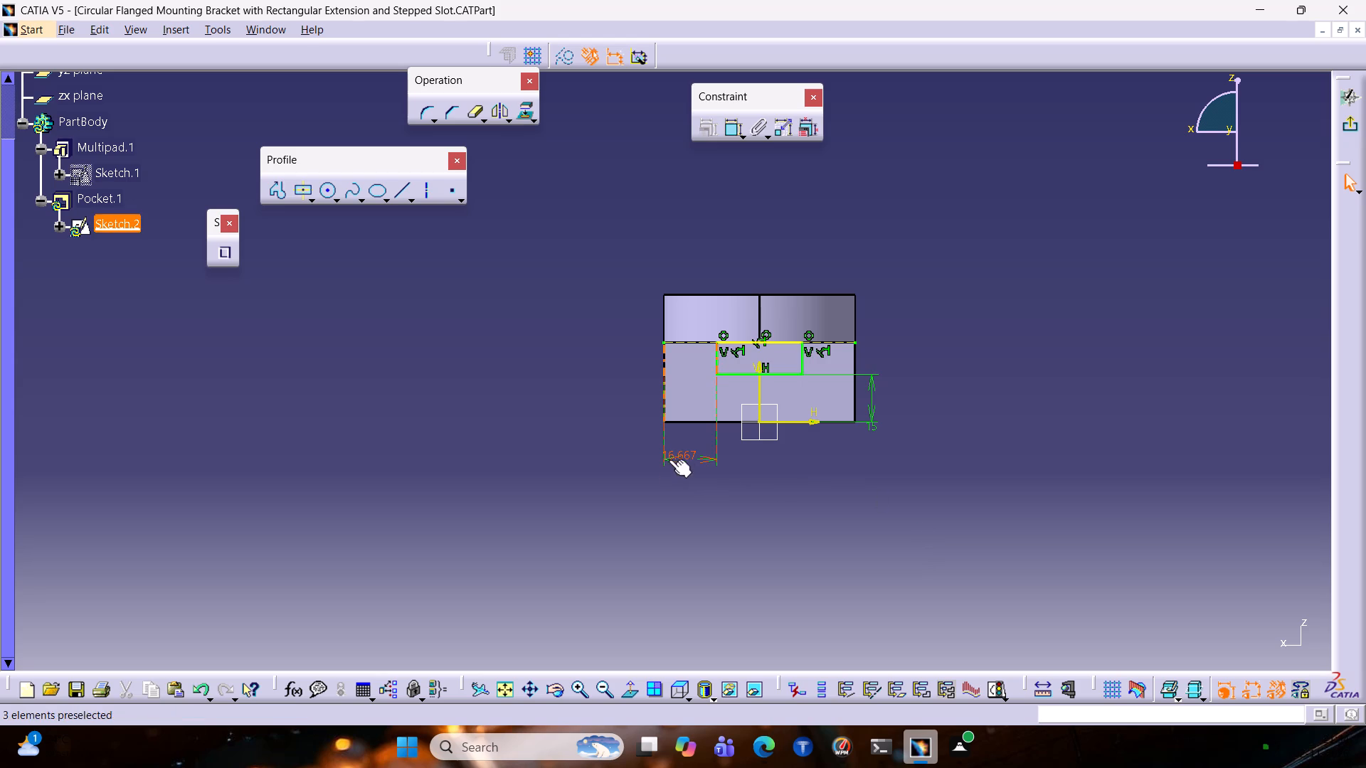
Set the offset between the pocket profile's left side and the part's left outer edge to 15.
double_click(675, 456)
type("15")
key("Return")
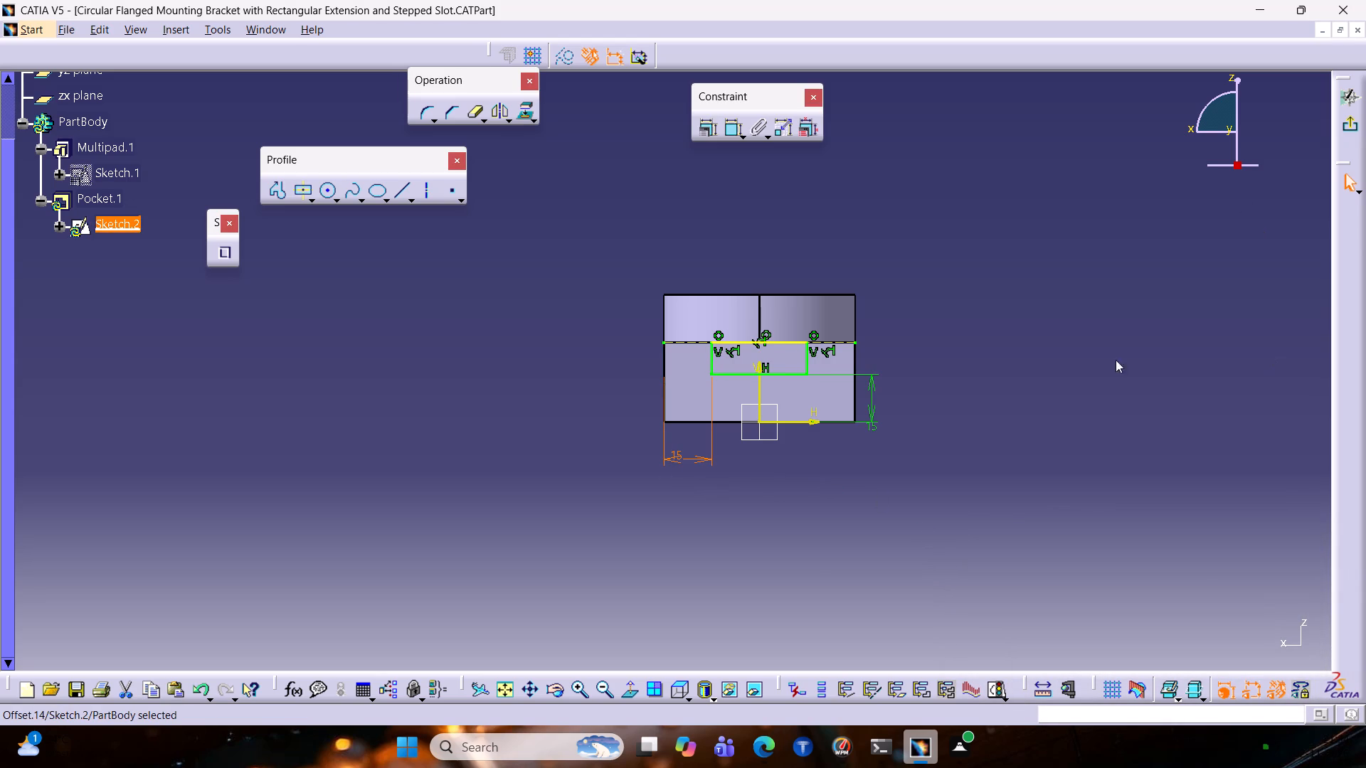
left_click(1201, 306)
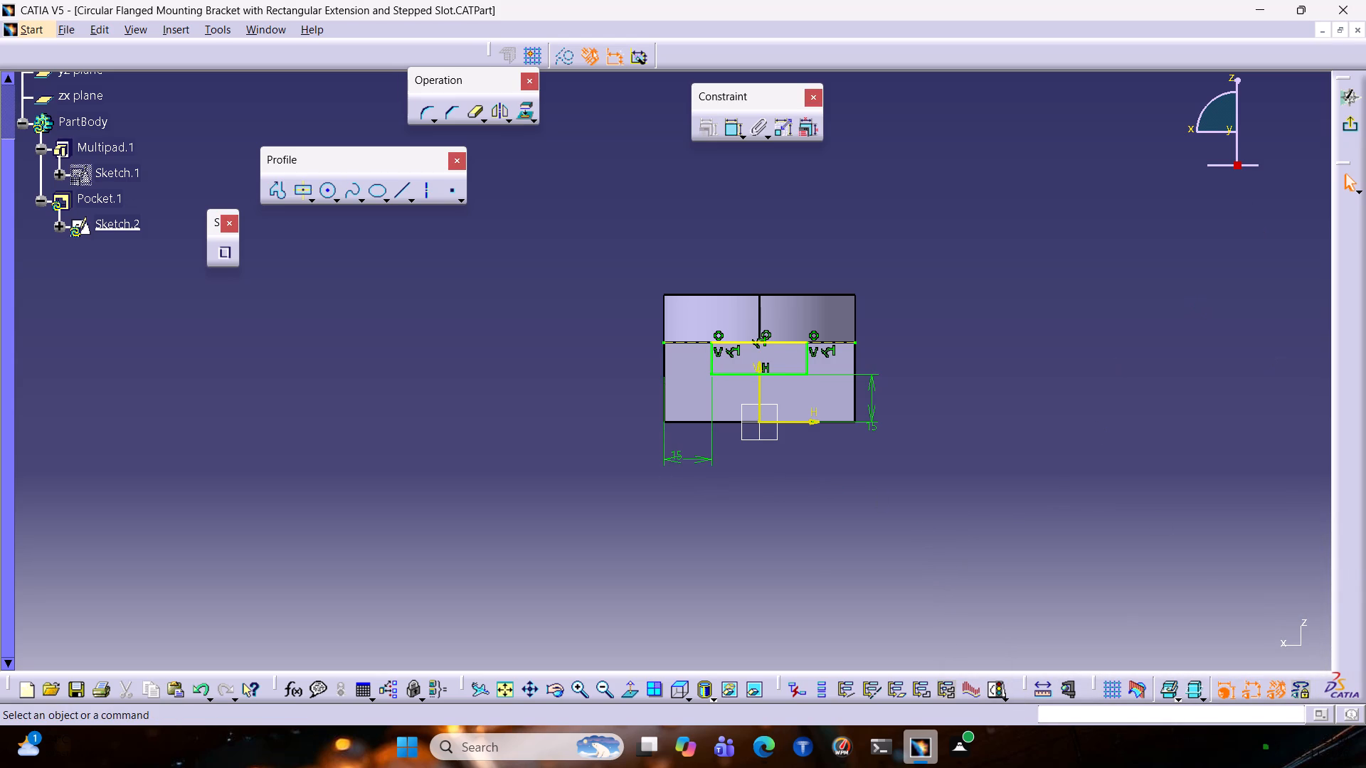
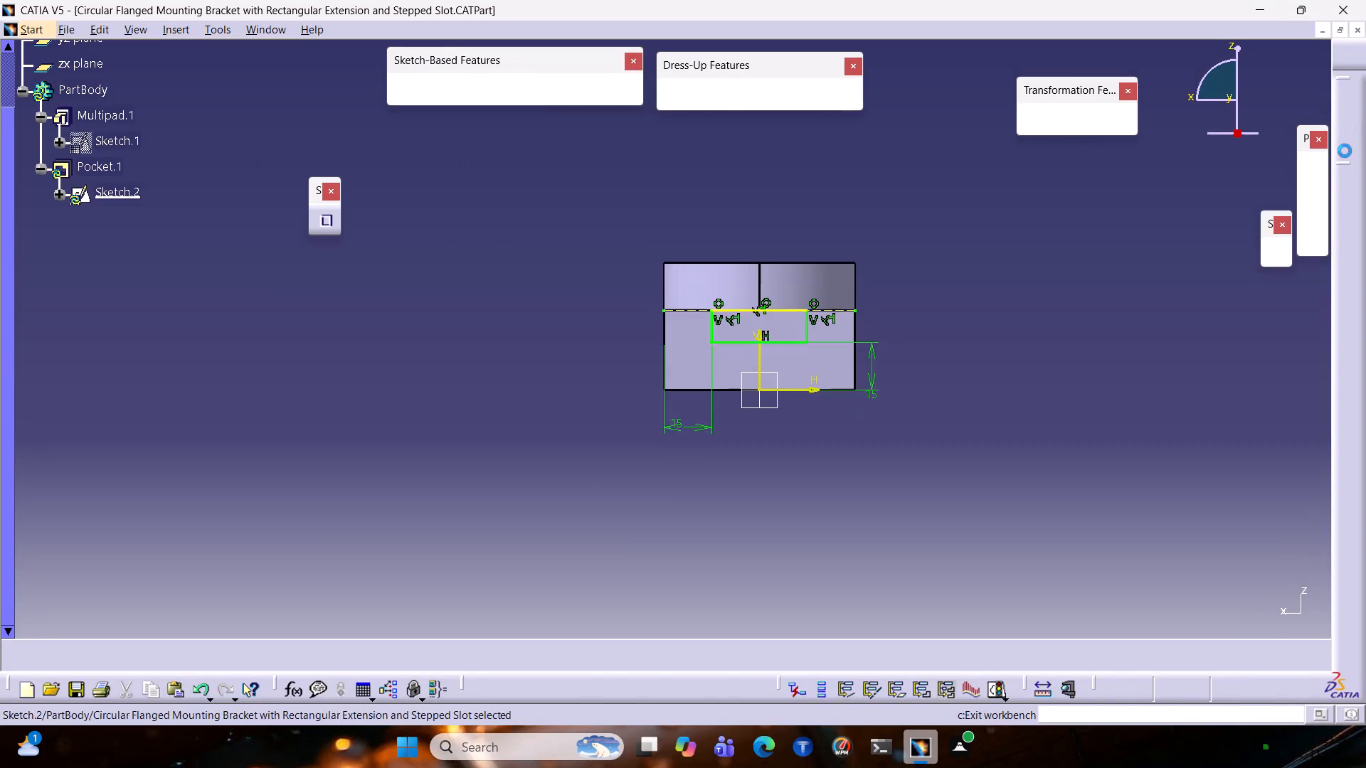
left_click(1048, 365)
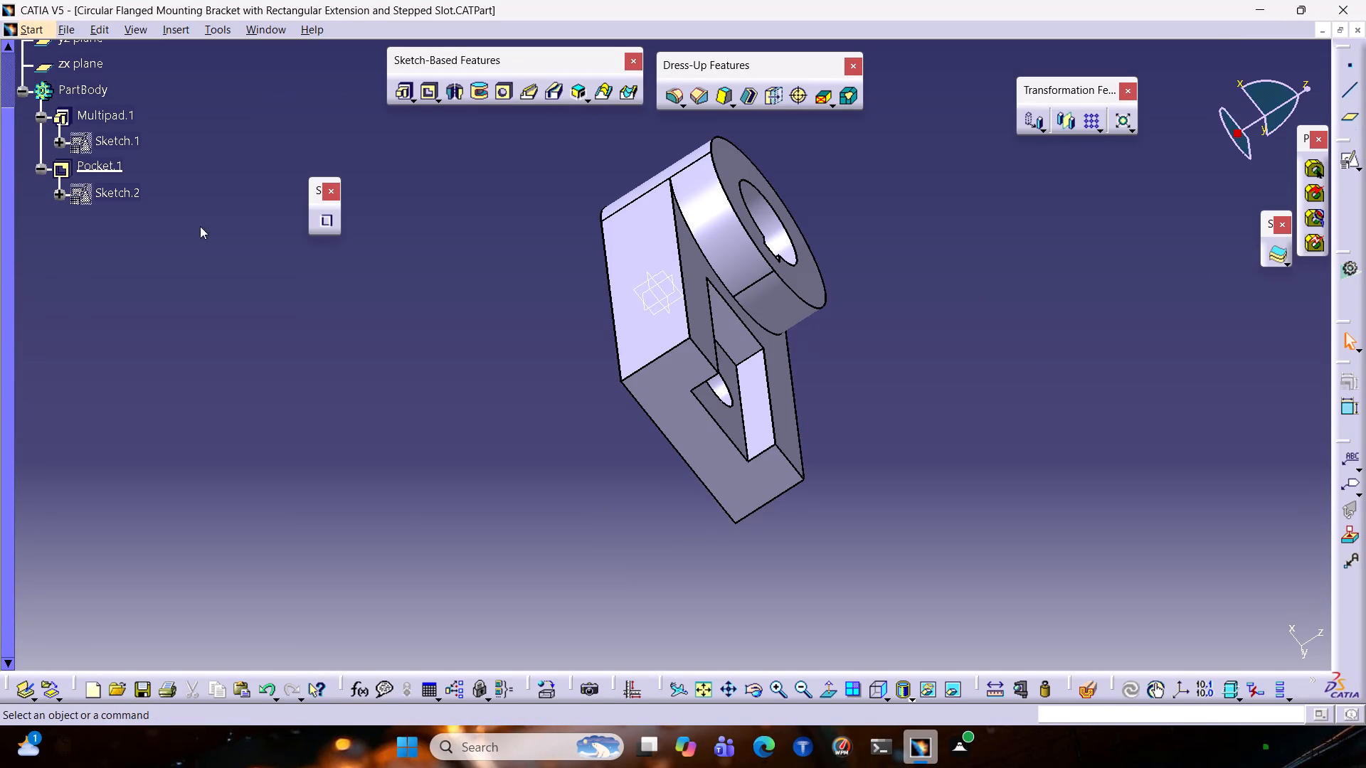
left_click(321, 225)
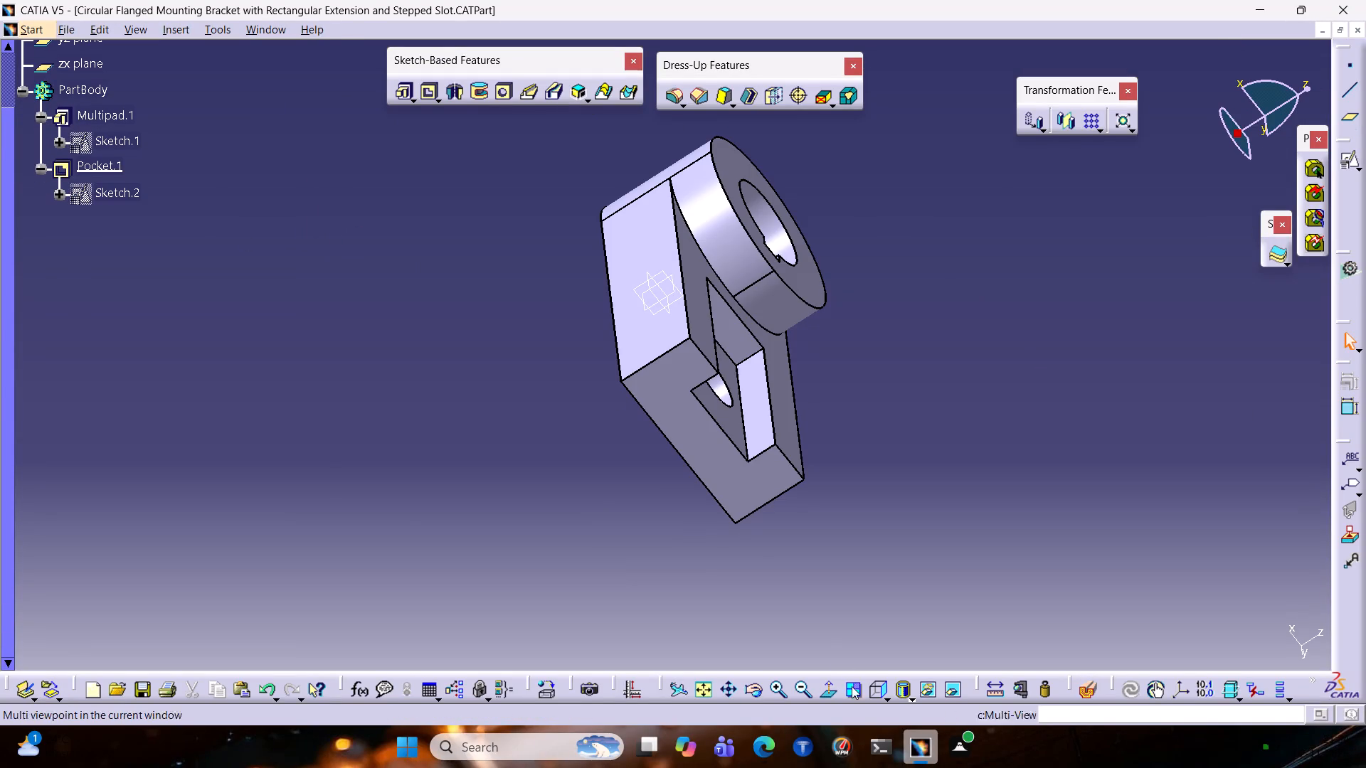